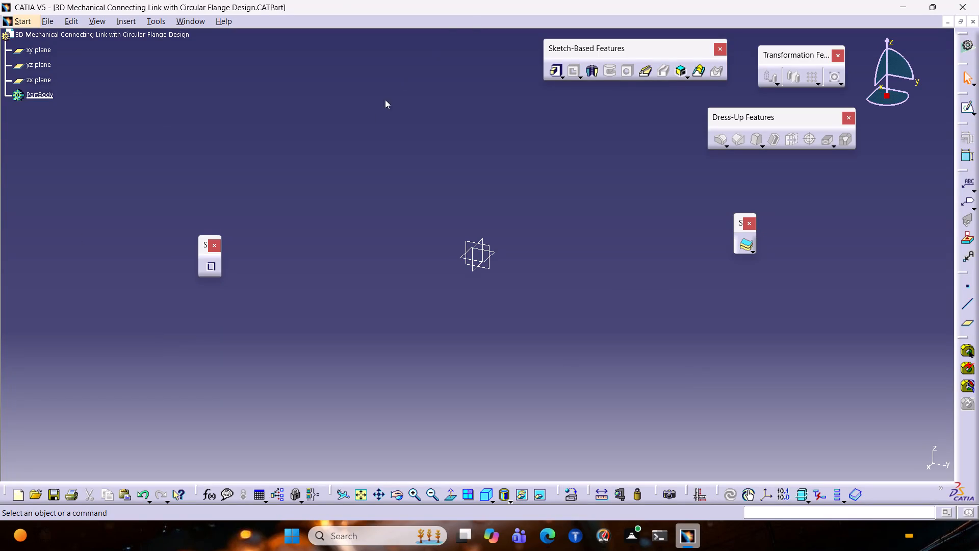
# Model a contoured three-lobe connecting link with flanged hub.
# Open a new sketch on the yz plane of the empty part.
pyautogui.click(372, 210)
pyautogui.click(487, 247)
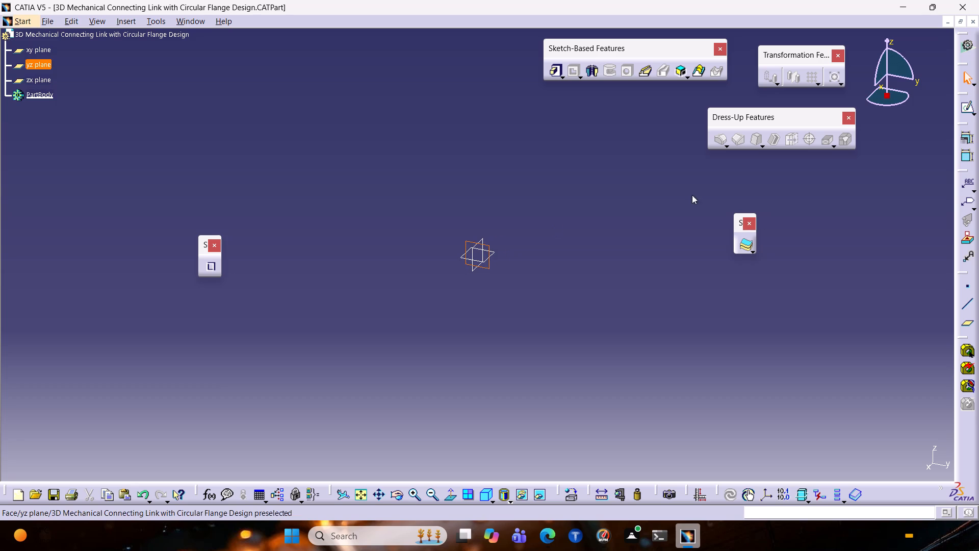
pyautogui.click(968, 108)
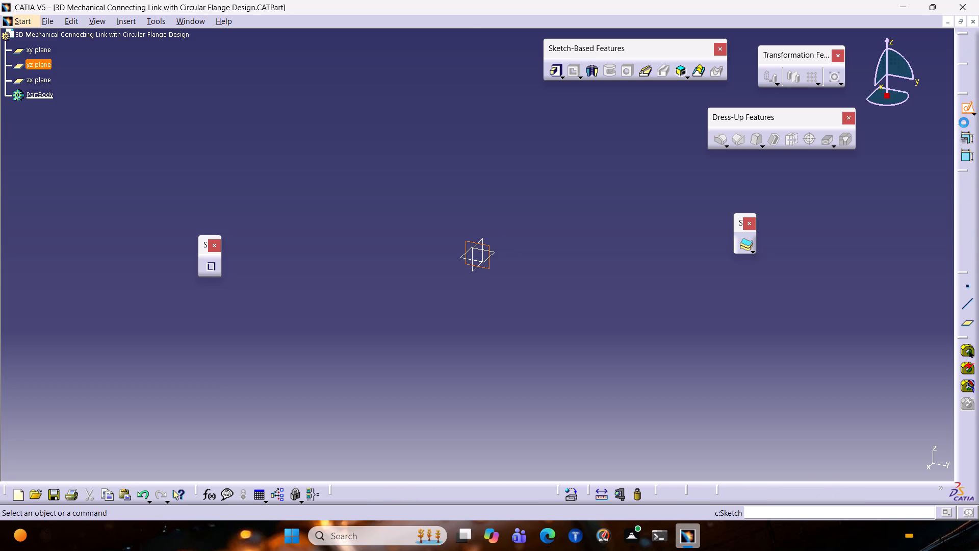
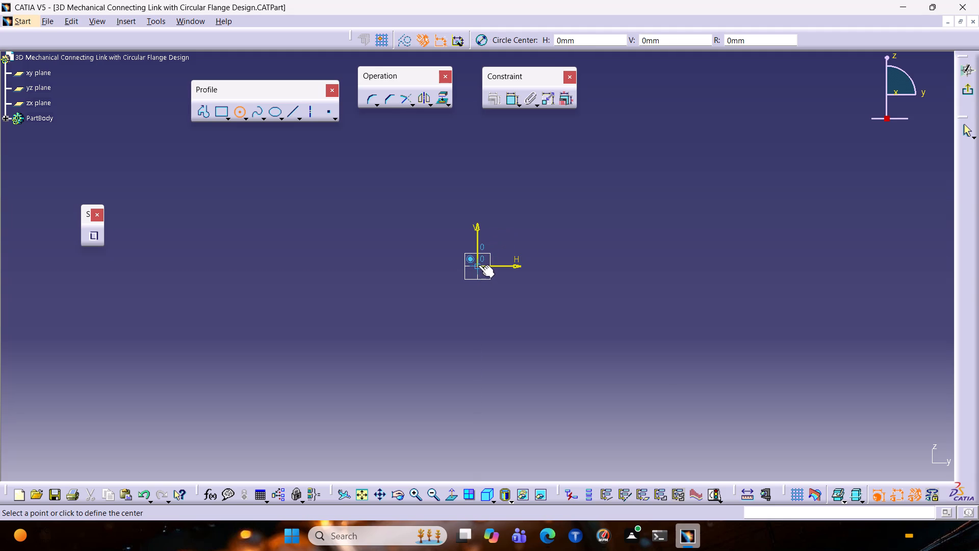
# Sketch a circle centred on the sketch origin and set its diameter to 60 mm.
pyautogui.click(478, 265)
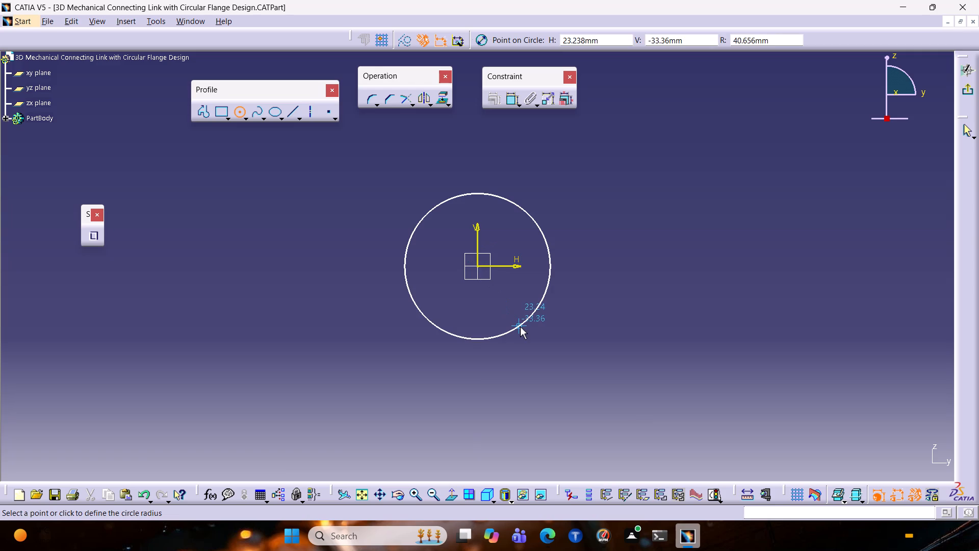
pyautogui.click(520, 327)
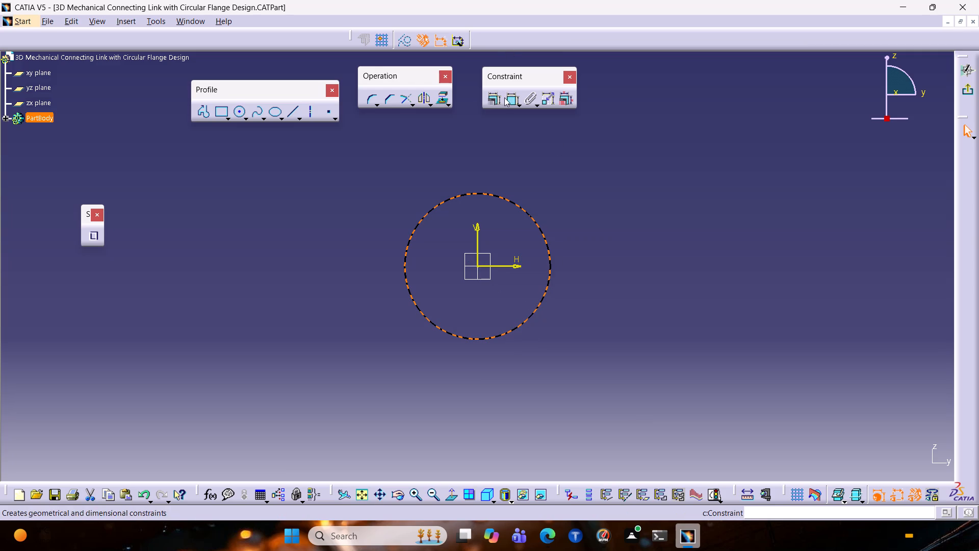
pyautogui.click(506, 98)
pyautogui.click(551, 185)
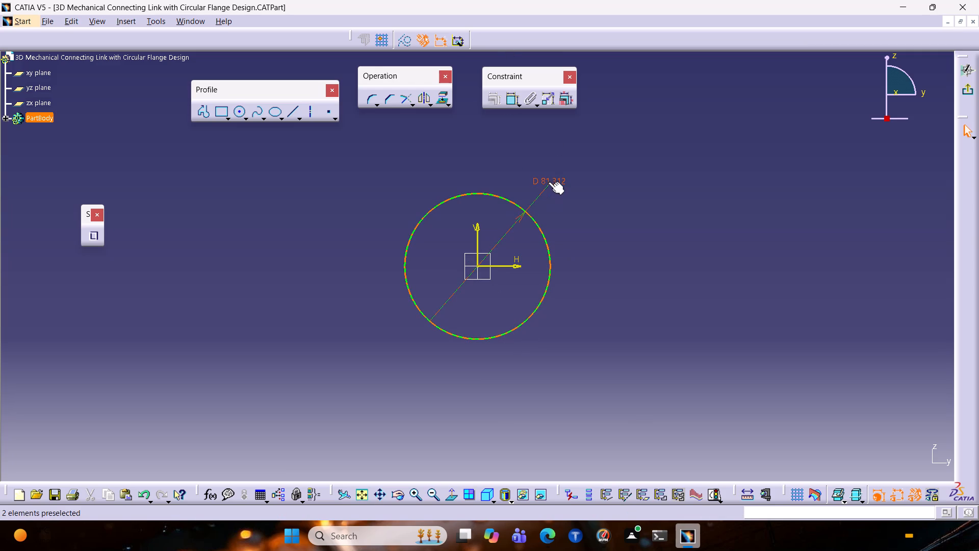
pyautogui.doubleClick(548, 182)
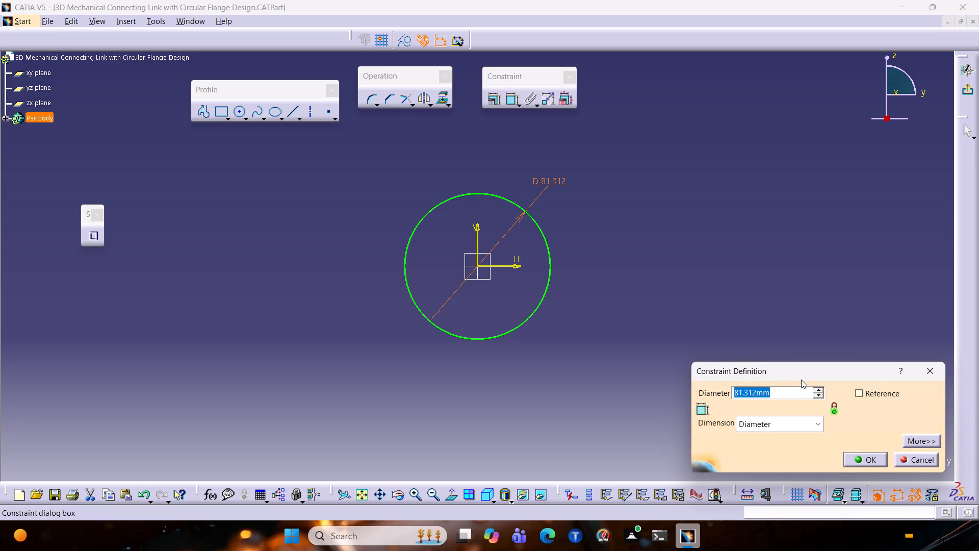
pyautogui.press('6')
pyautogui.press('0')
pyautogui.press('Return')
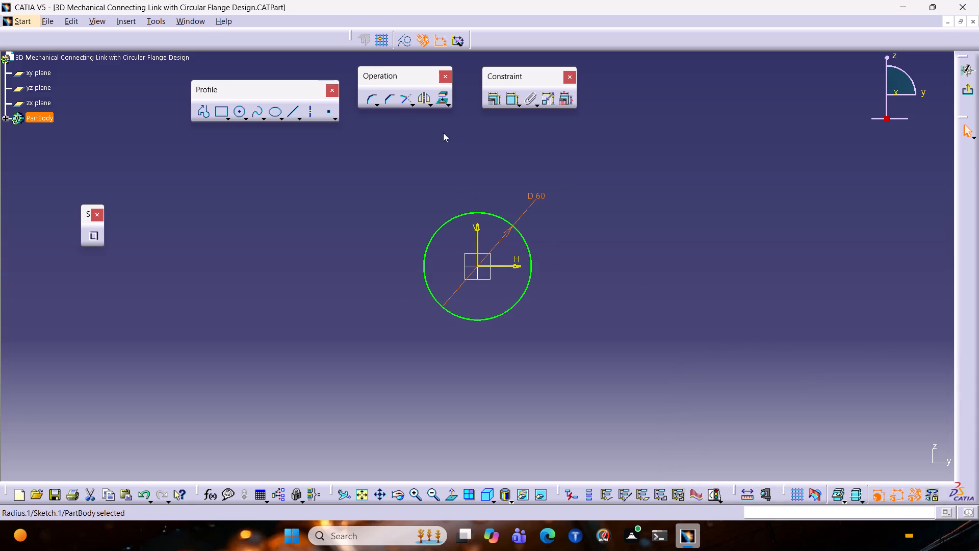
# Sketch a smaller concentric circle at the origin and set its diameter to 34 mm.
pyautogui.click(237, 107)
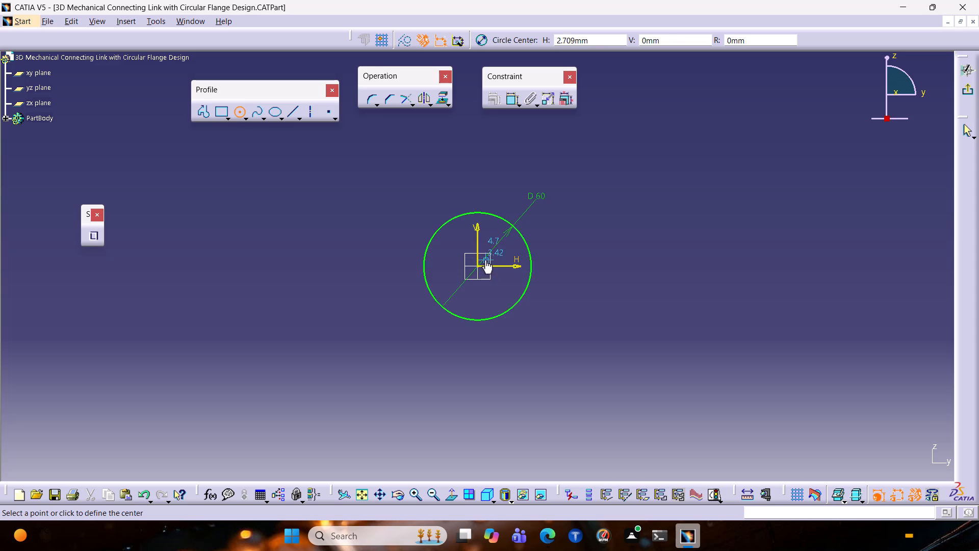
pyautogui.click(478, 266)
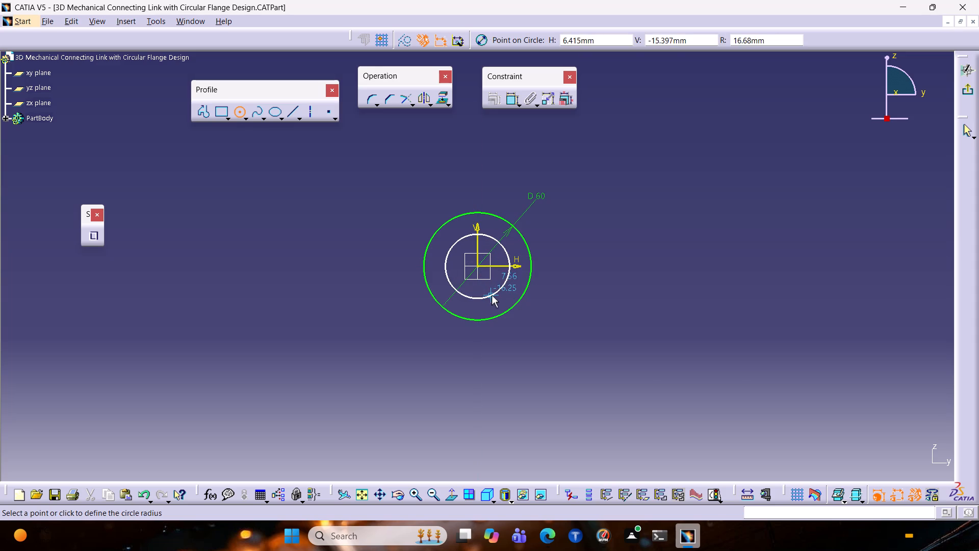
pyautogui.click(494, 297)
pyautogui.click(512, 99)
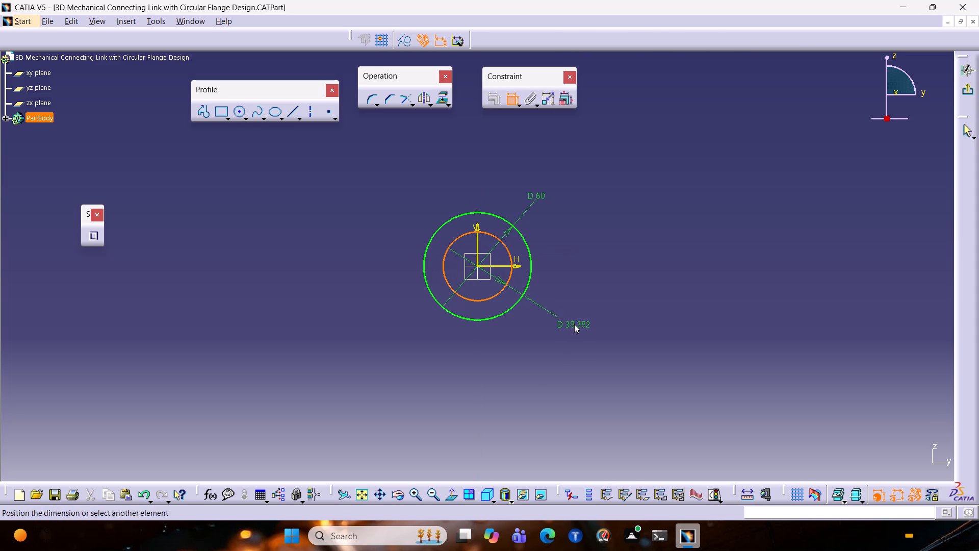
pyautogui.click(570, 304)
pyautogui.doubleClick(573, 306)
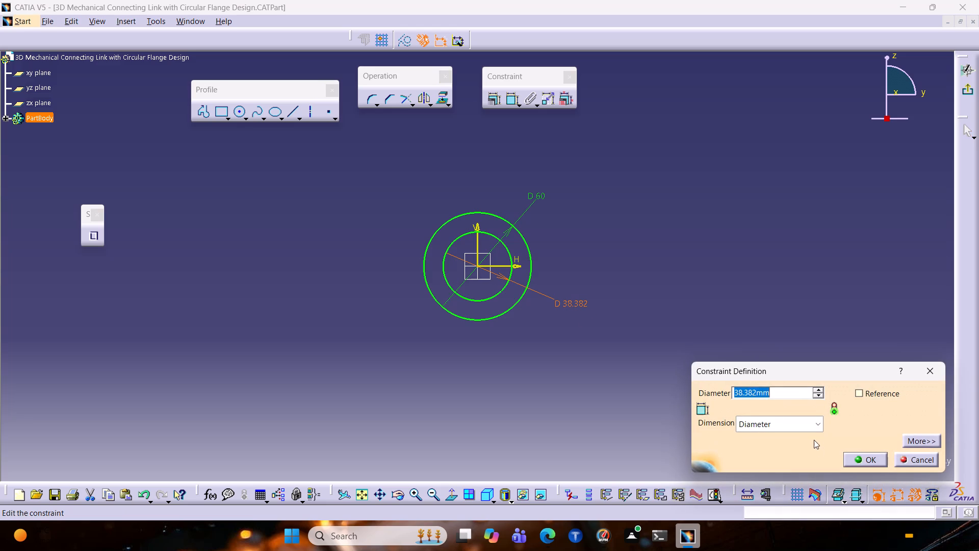
pyautogui.write('34')
pyautogui.press('Return')
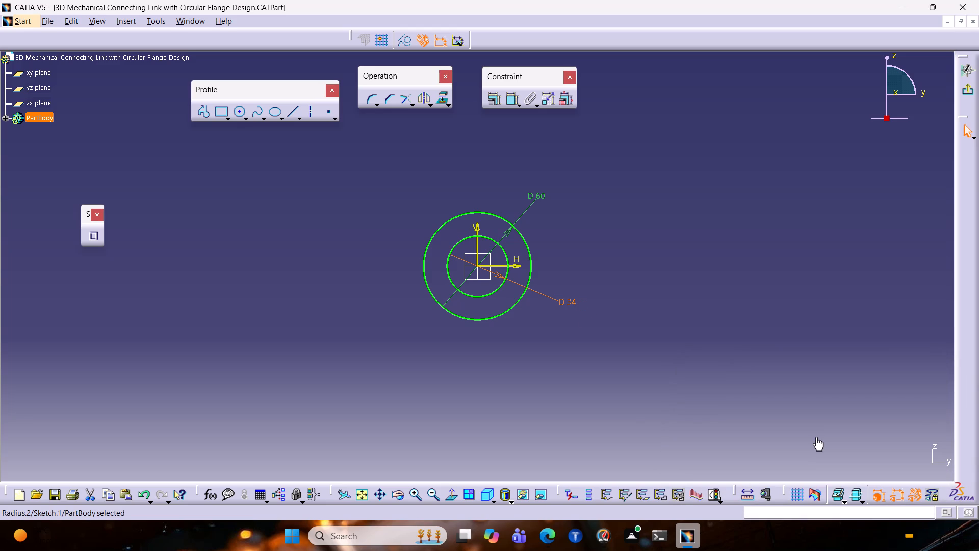
# Sketch a circle centred at about H -109 mm, V -47 mm and constrain it with a radius of 20 mm.
pyautogui.click(245, 112)
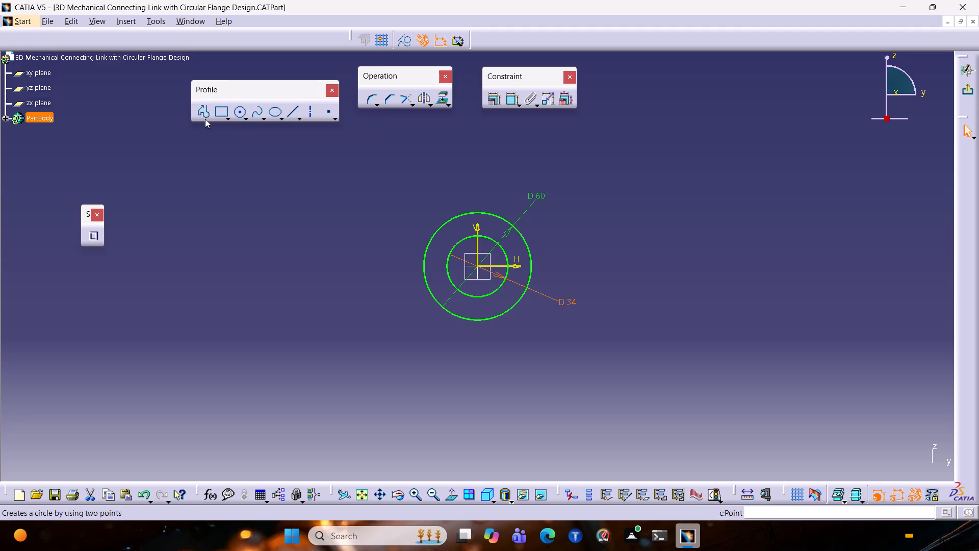
pyautogui.click(234, 106)
pyautogui.click(238, 110)
pyautogui.click(284, 351)
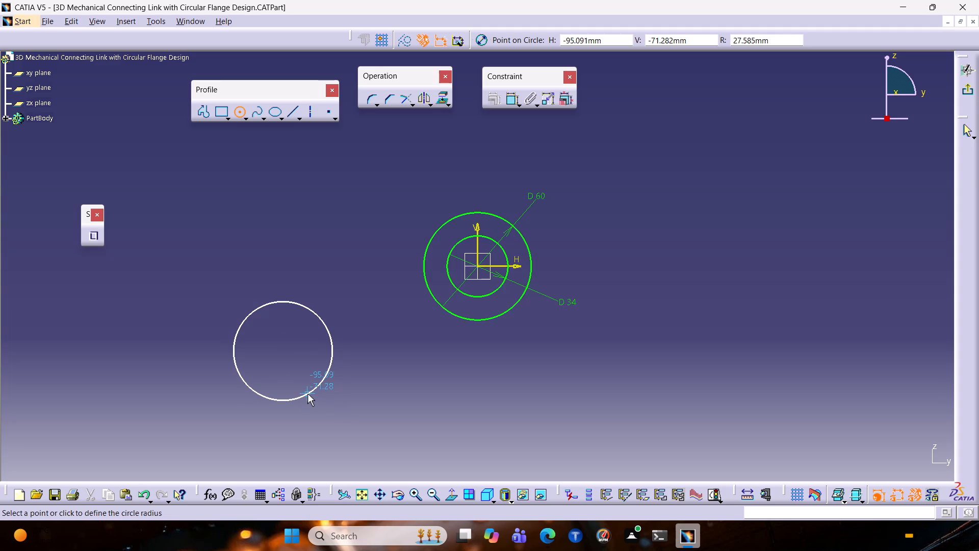
pyautogui.click(300, 385)
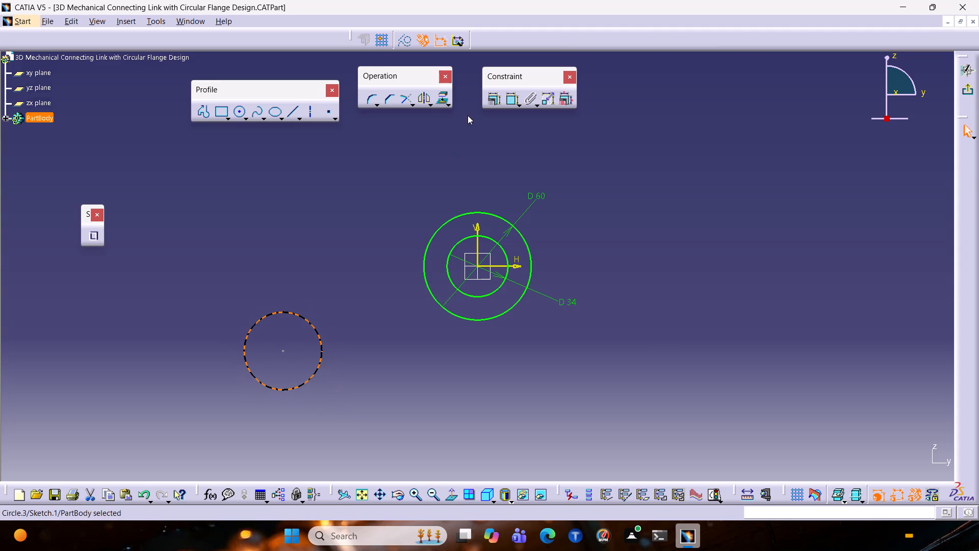
pyautogui.click(513, 93)
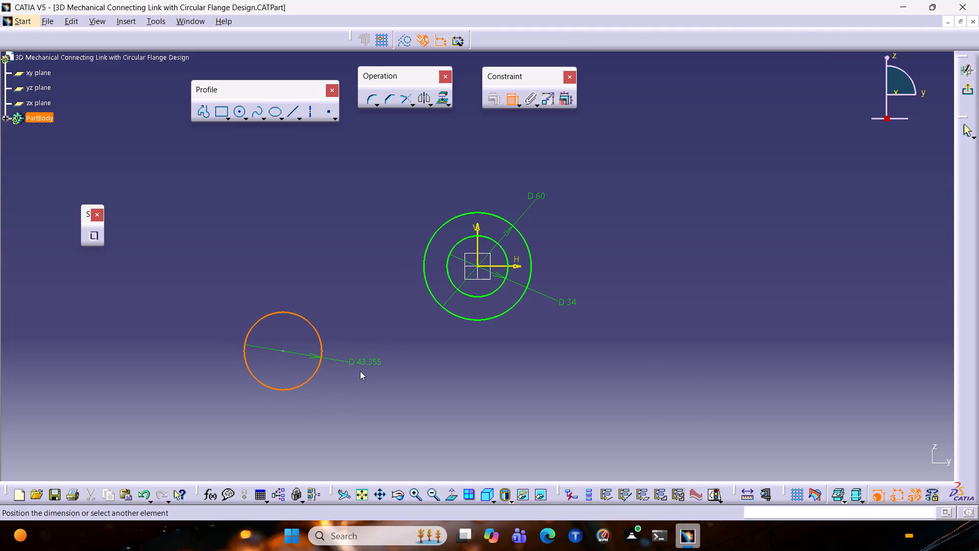
pyautogui.click(358, 375)
pyautogui.tripleClick(358, 368)
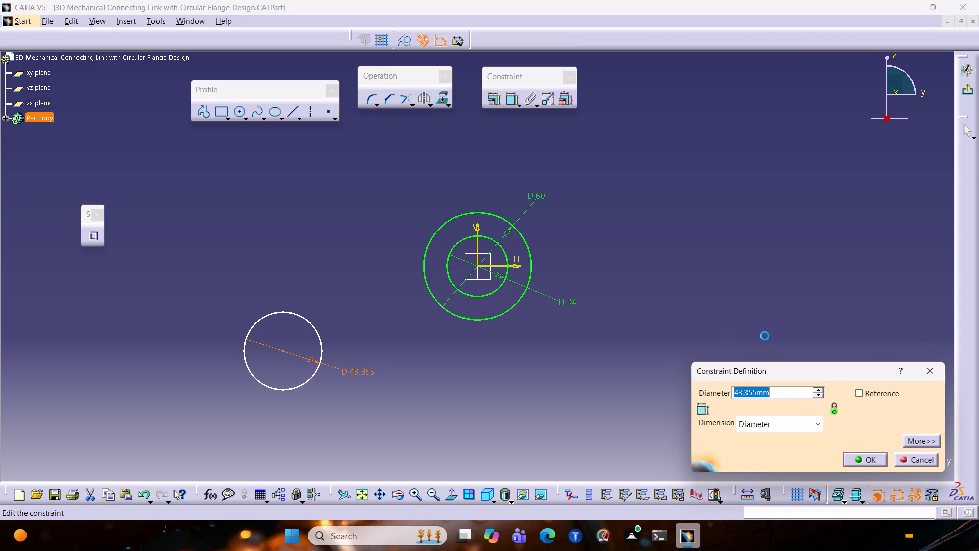
pyautogui.click(739, 414)
pyautogui.click(740, 418)
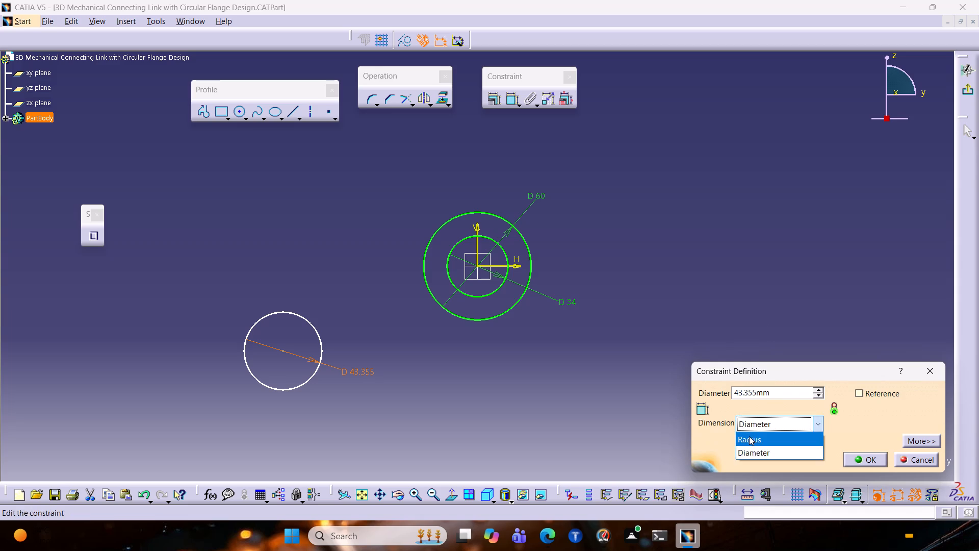
pyautogui.click(749, 436)
pyautogui.moveTo(785, 387); pyautogui.dragTo(693, 395)
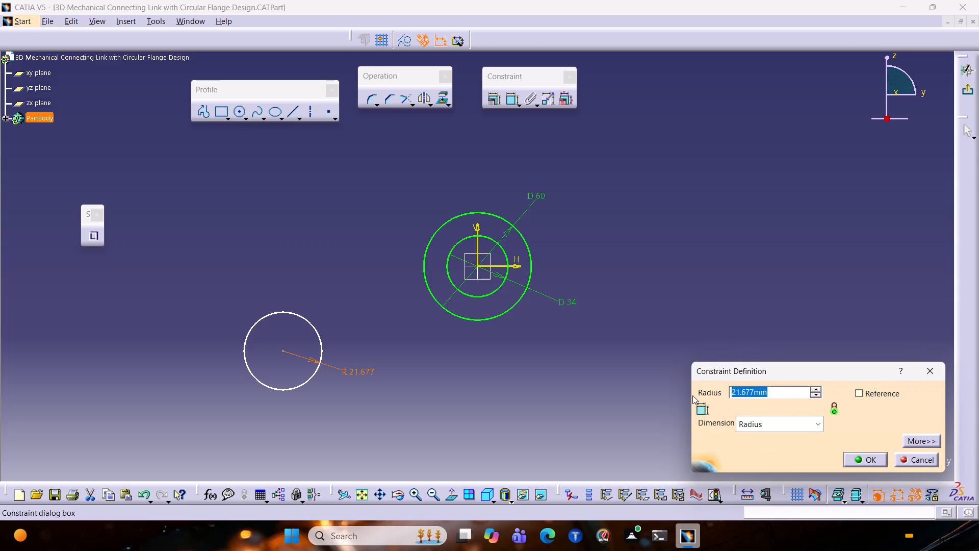
pyautogui.write('20')
pyautogui.press('Return')
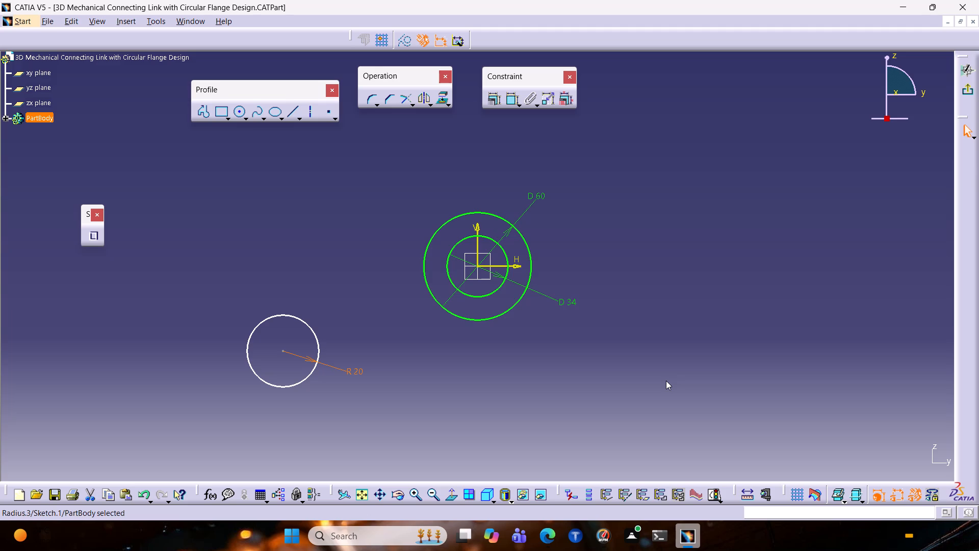
# Add a concentric circle inside the R 20 circle and dimension it as a diameter of 18 mm.
pyautogui.scroll(-1, 666, 379)
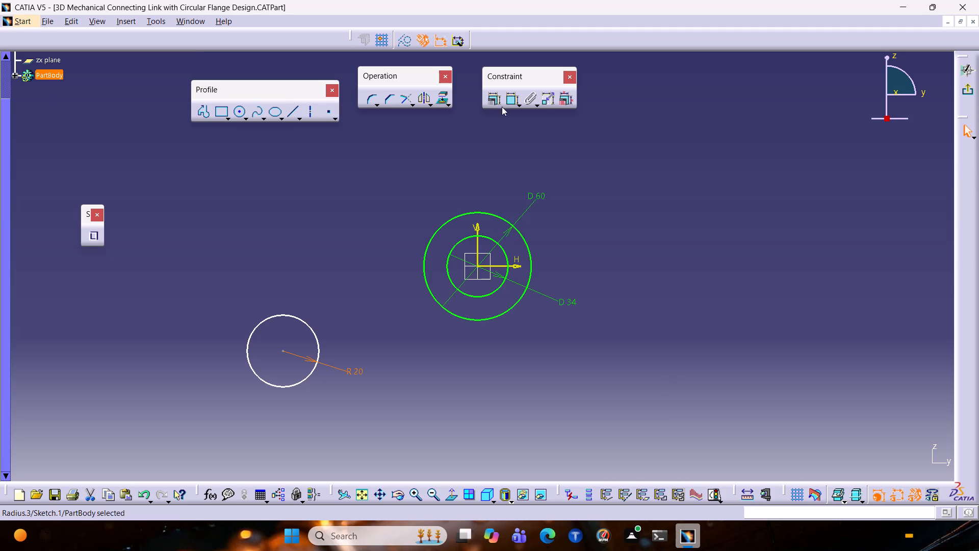
pyautogui.click(240, 112)
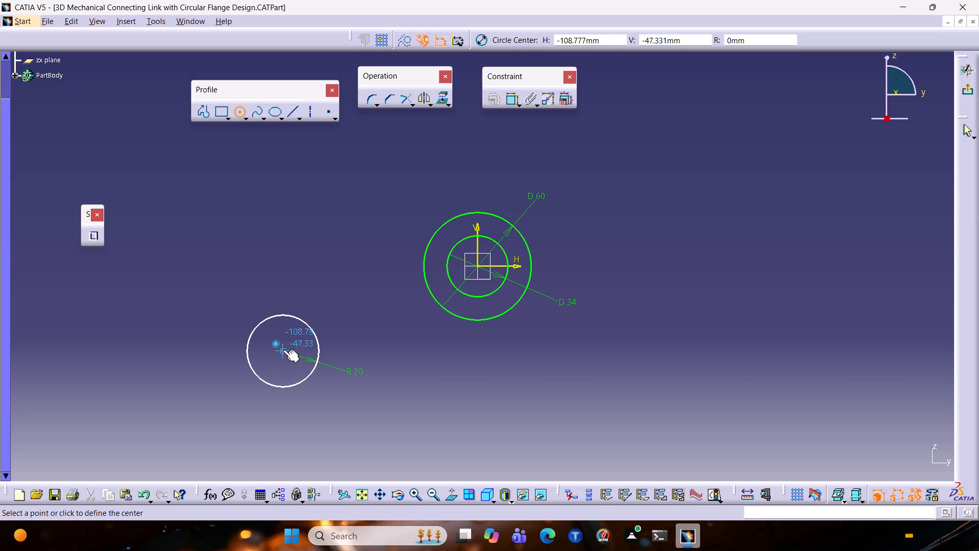
pyautogui.click(283, 349)
pyautogui.click(295, 367)
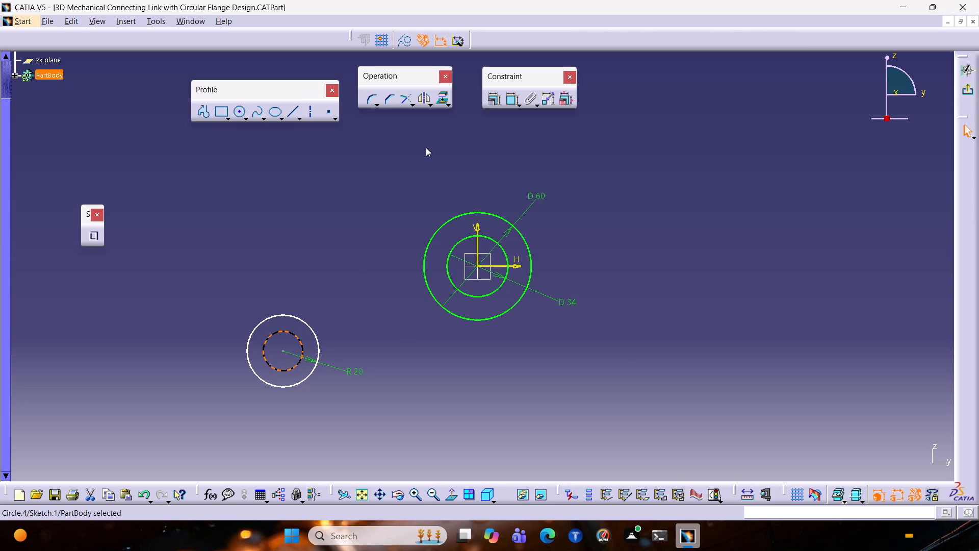
pyautogui.click(508, 96)
pyautogui.click(270, 311)
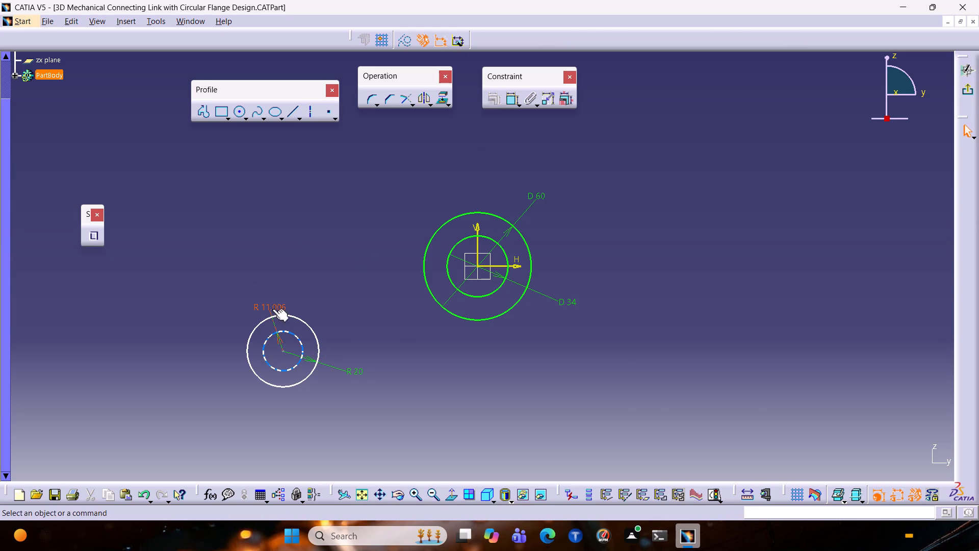
pyautogui.doubleClick(272, 308)
pyautogui.click(813, 428)
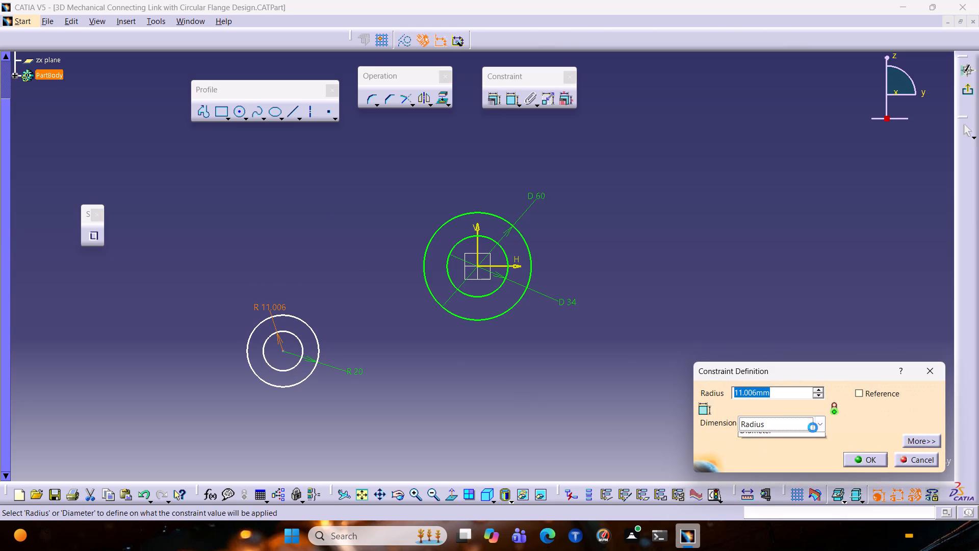
pyautogui.click(785, 453)
pyautogui.moveTo(788, 396); pyautogui.dragTo(653, 387)
pyautogui.write('18')
pyautogui.press('Return')
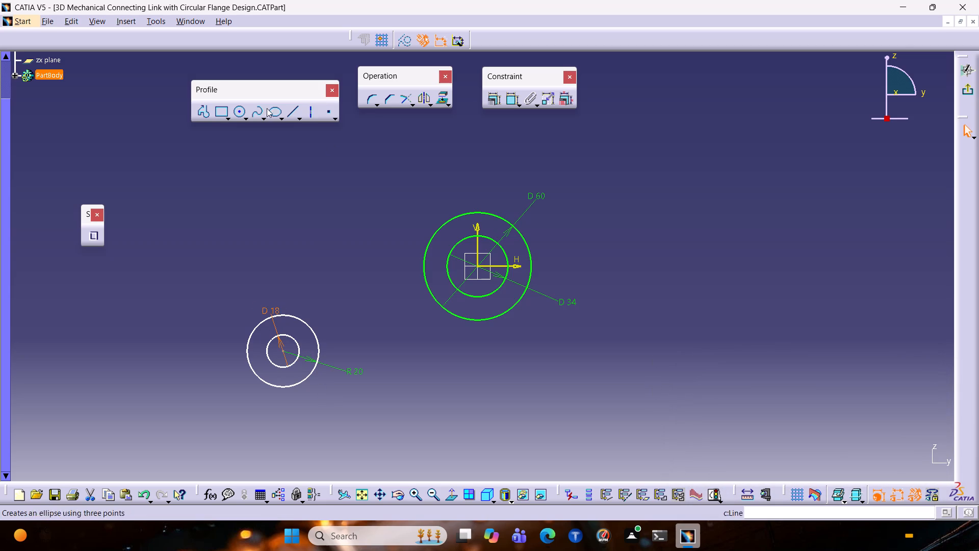
# Sketch two concentric circles centred on the H axis at about H -165 mm.
pyautogui.click(237, 113)
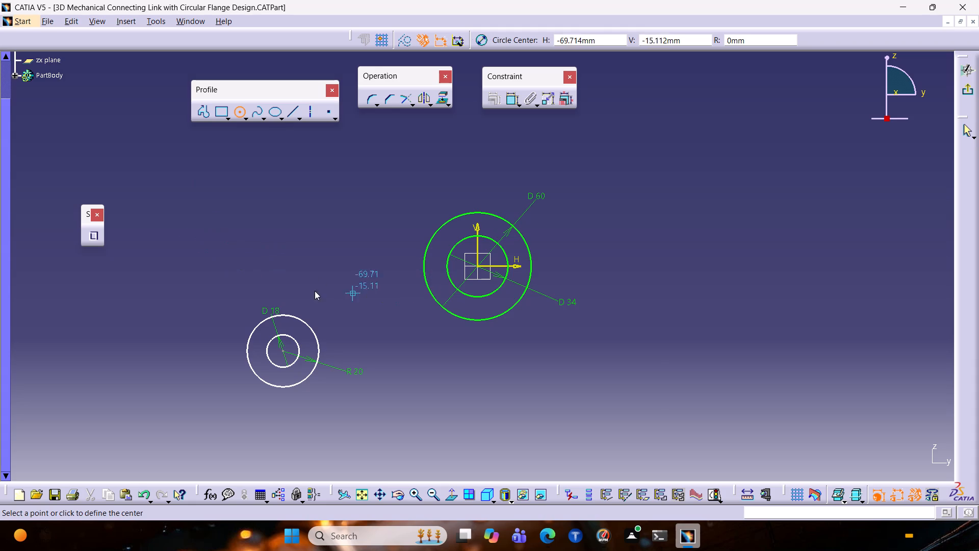
pyautogui.click(181, 266)
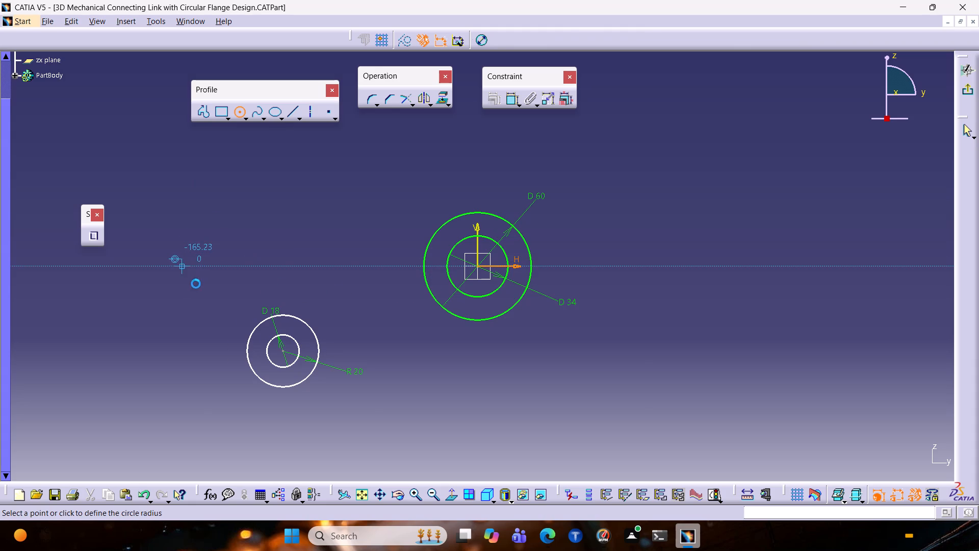
pyautogui.click(201, 287)
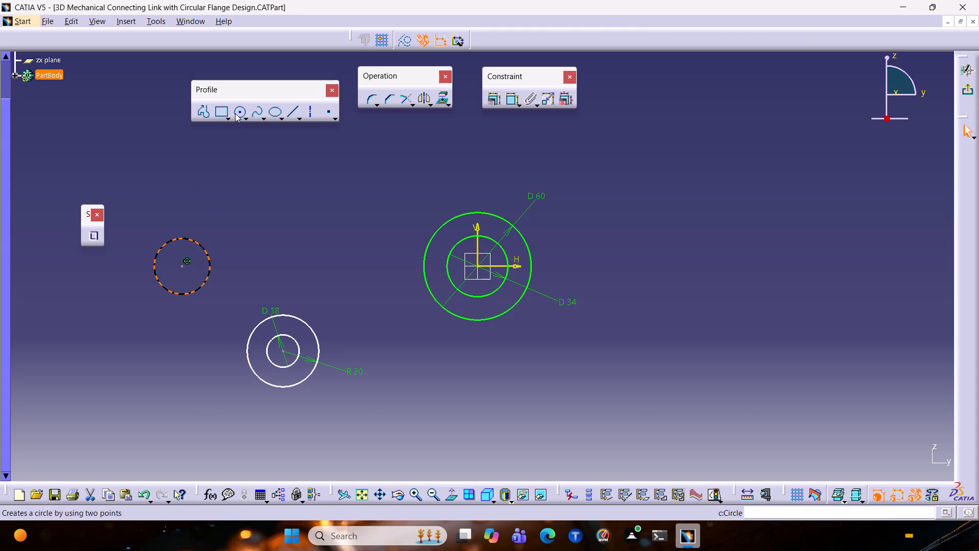
pyautogui.click(238, 112)
pyautogui.click(181, 264)
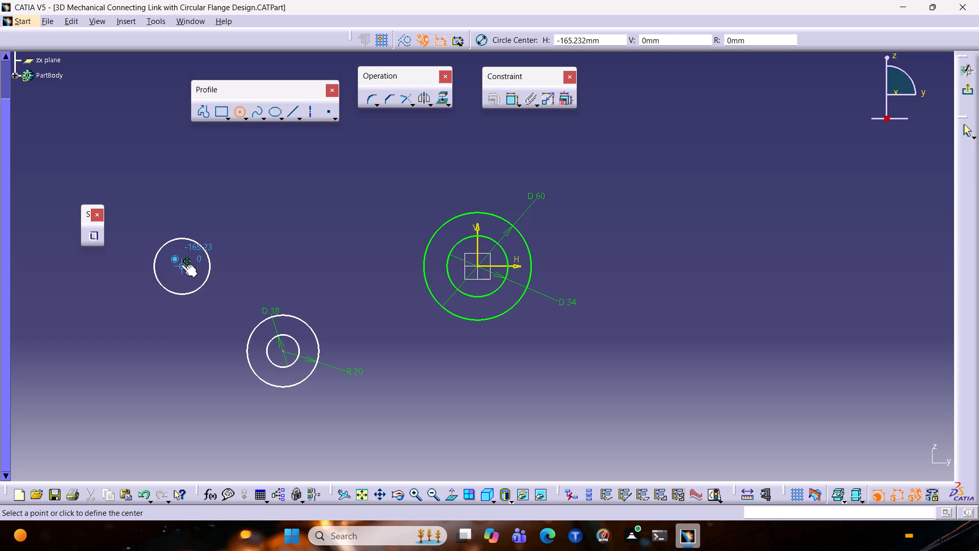
pyautogui.click(192, 278)
# Sketch two concentric circles centred at about H -109 mm, V 58 mm, above the R 20 circle.
pyautogui.click(234, 110)
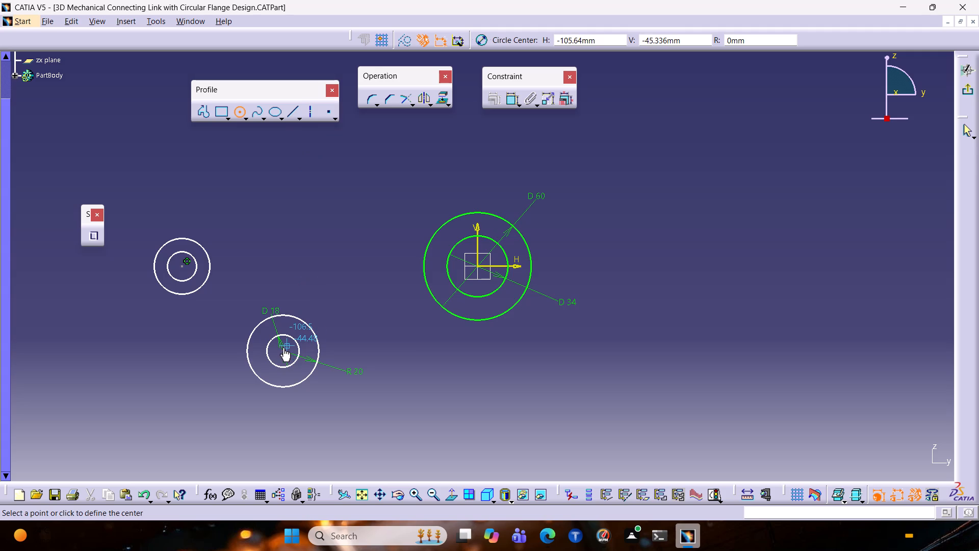
pyautogui.click(282, 162)
pyautogui.click(297, 191)
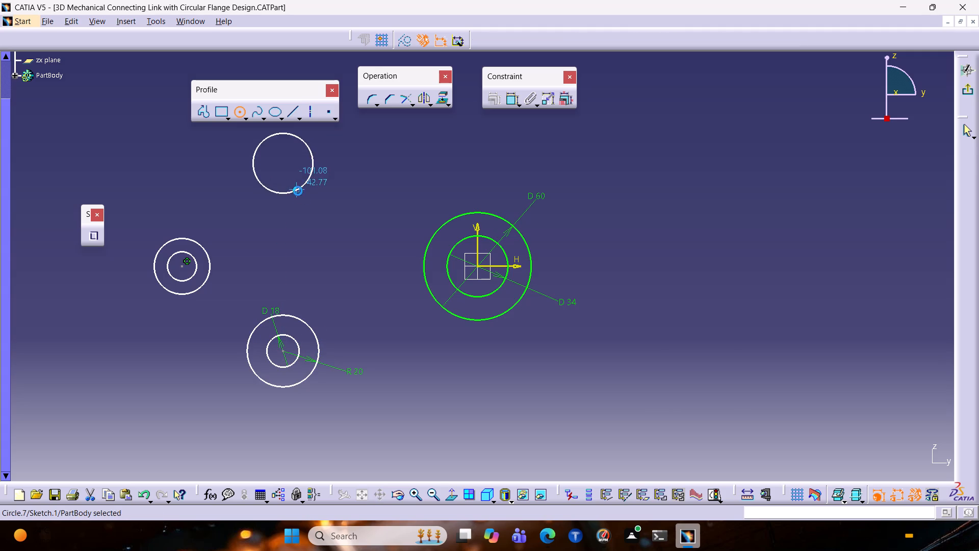
pyautogui.click(238, 113)
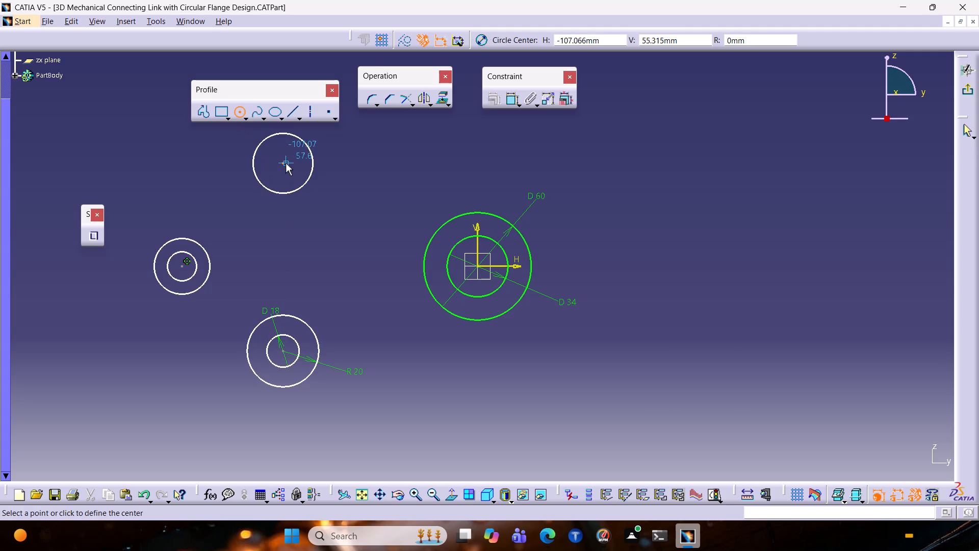
pyautogui.click(282, 162)
pyautogui.click(294, 180)
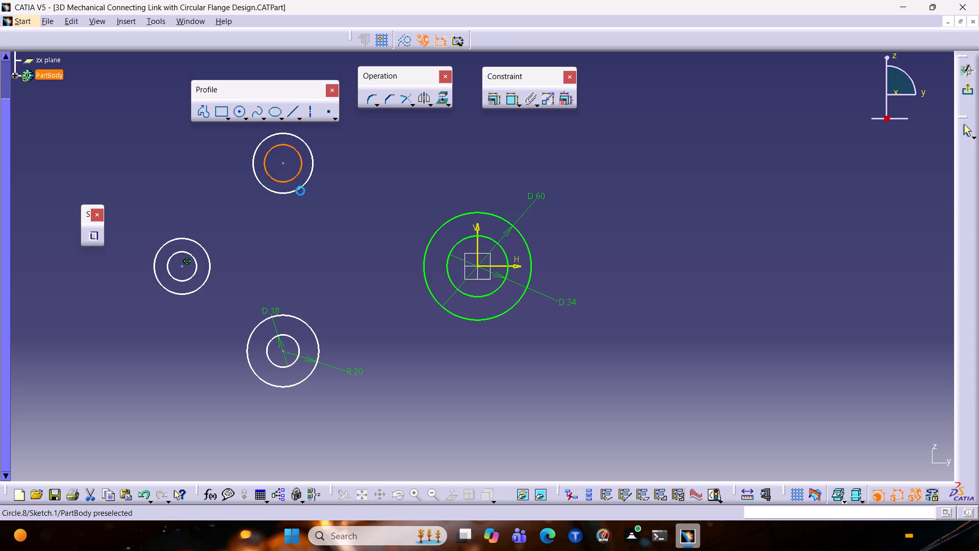
# Apply an Equal constraint to the outer circles of the three boss circle pairs.
pyautogui.click(307, 327)
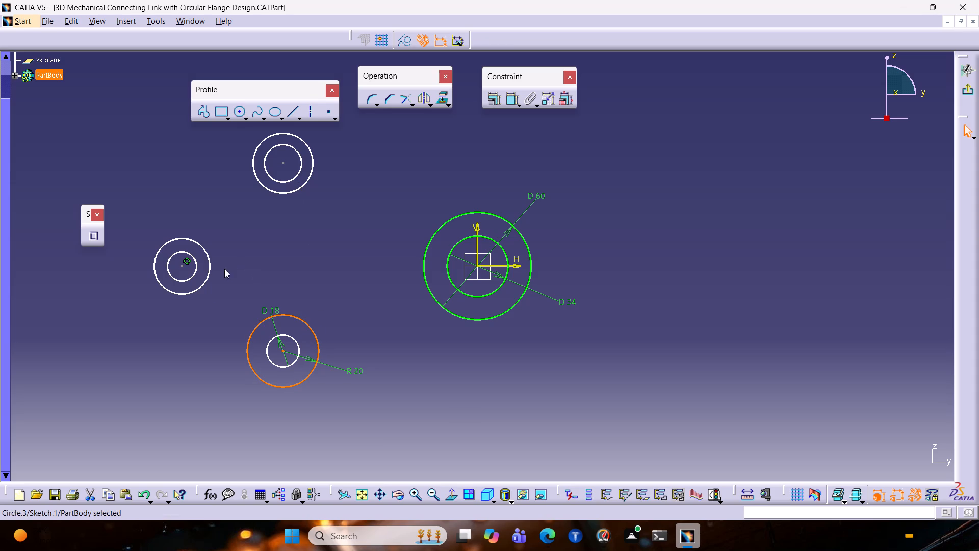
pyautogui.keyDown('ctrl'); pyautogui.click(210, 270); pyautogui.keyUp('ctrl')
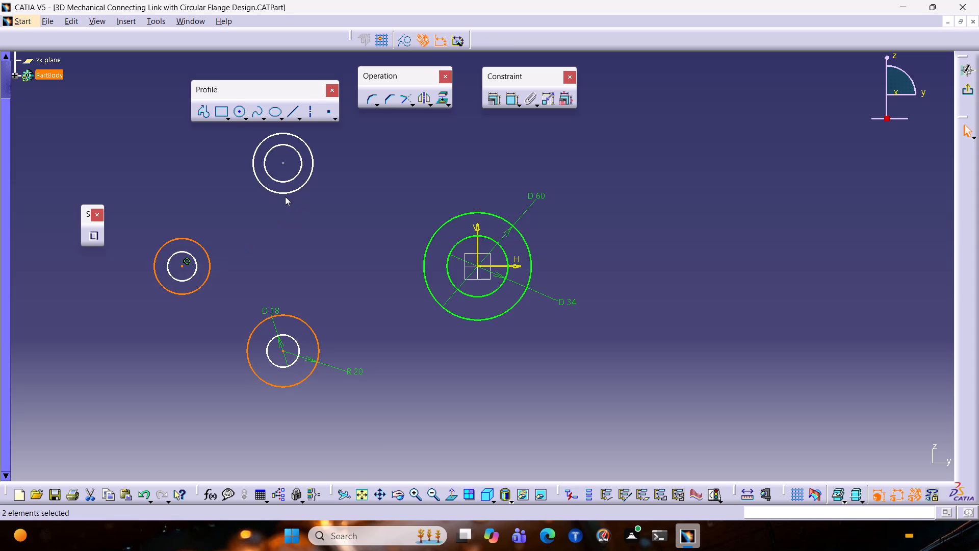
pyautogui.keyDown('ctrl'); pyautogui.click(273, 192); pyautogui.keyUp('ctrl')
pyautogui.click(487, 103)
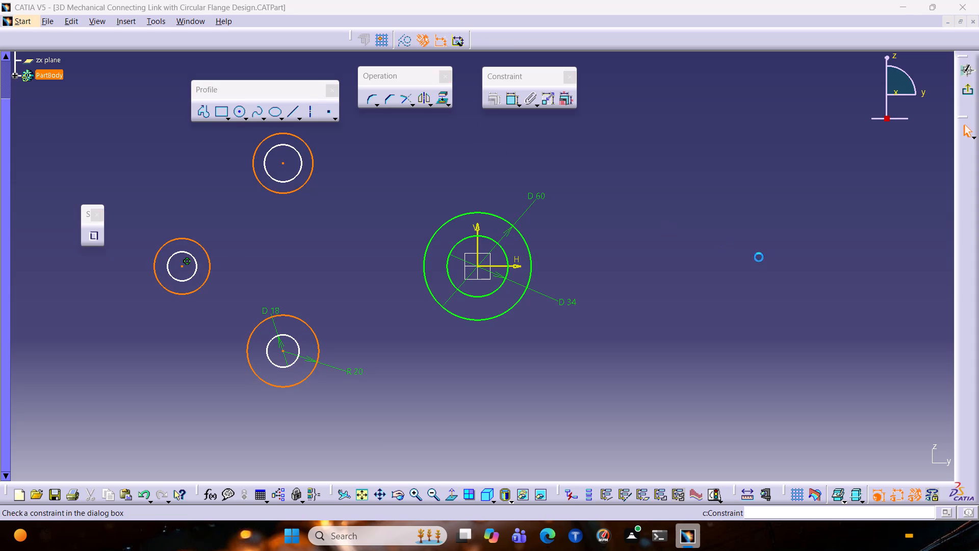
pyautogui.click(907, 388)
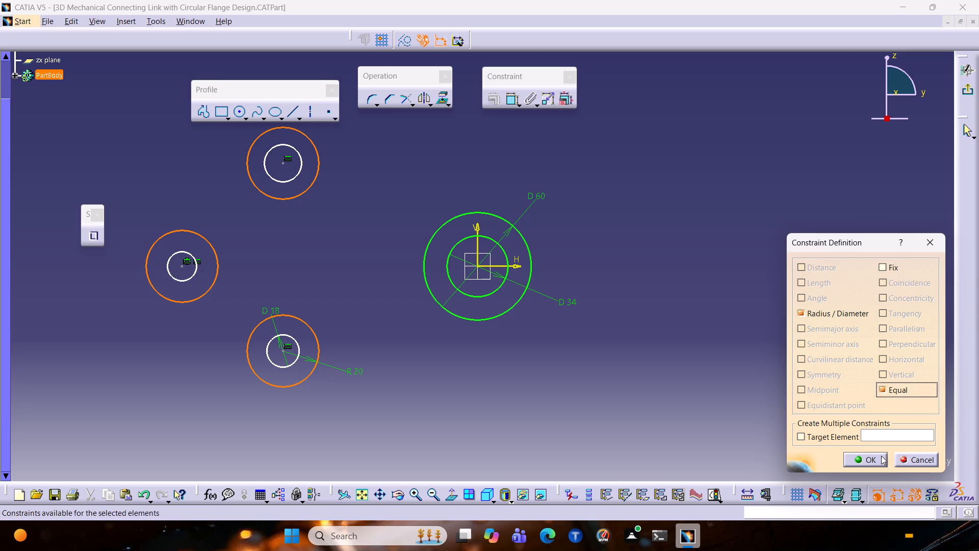
pyautogui.click(879, 459)
pyautogui.click(352, 299)
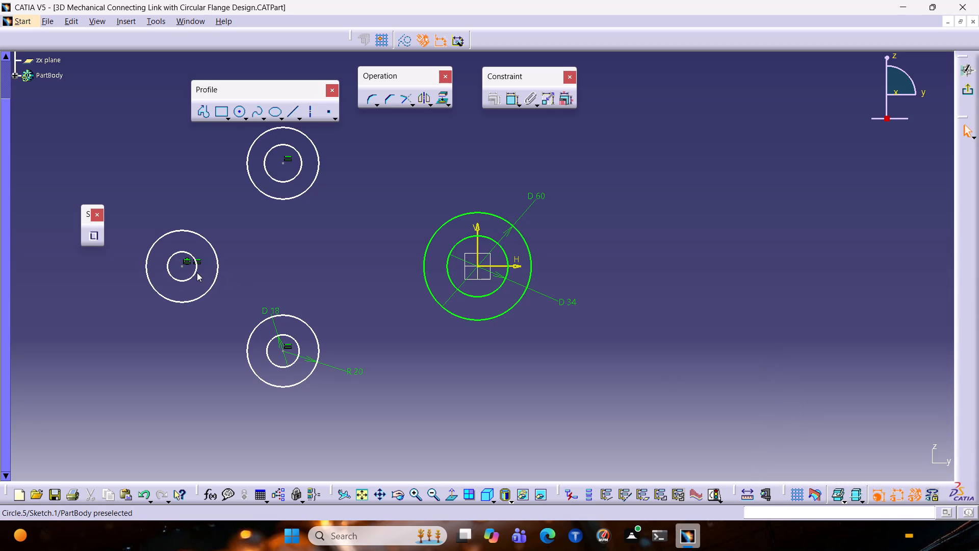
# Apply an Equal constraint to the inner circles of the three boss circle pairs.
pyautogui.click(270, 358)
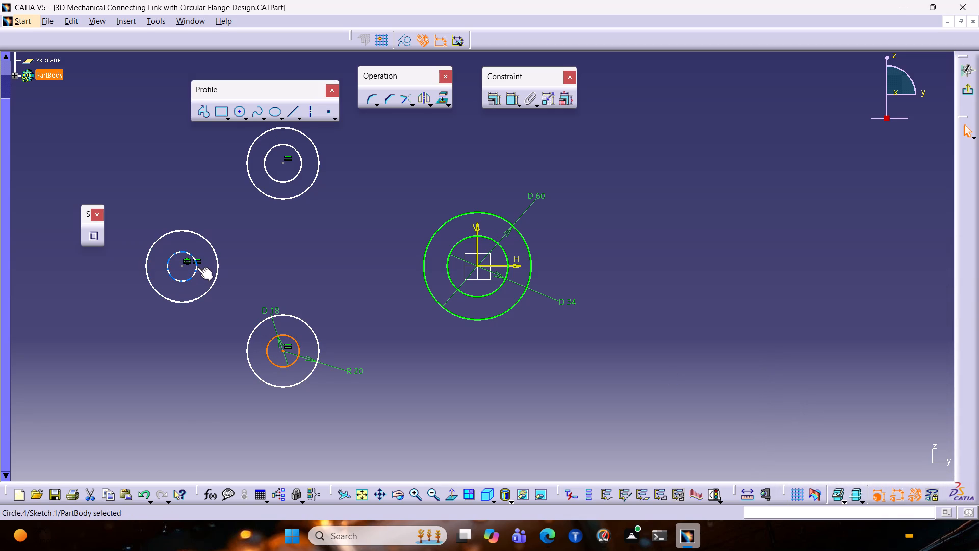
pyautogui.keyDown('ctrl'); pyautogui.click(197, 267); pyautogui.keyUp('ctrl')
pyautogui.keyDown('ctrl'); pyautogui.click(294, 176); pyautogui.keyUp('ctrl')
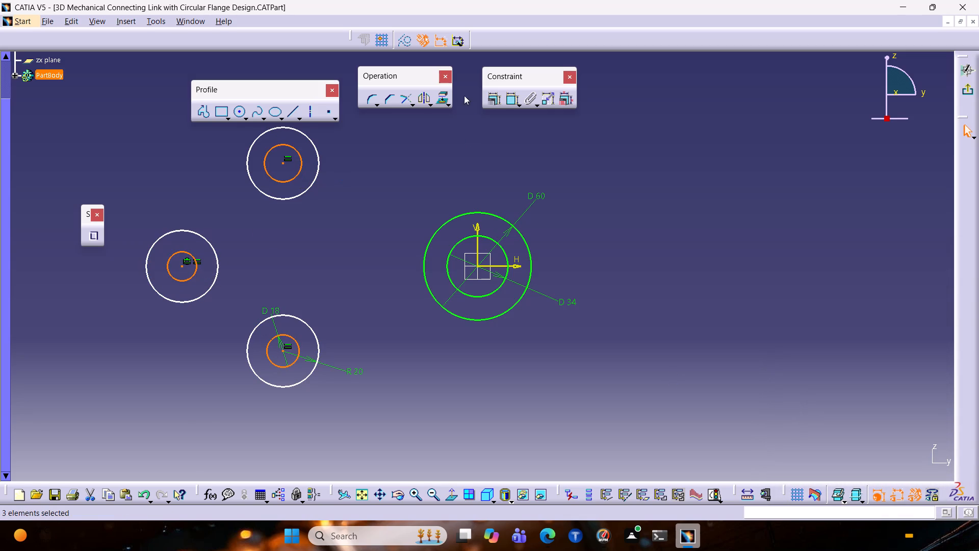
pyautogui.click(494, 97)
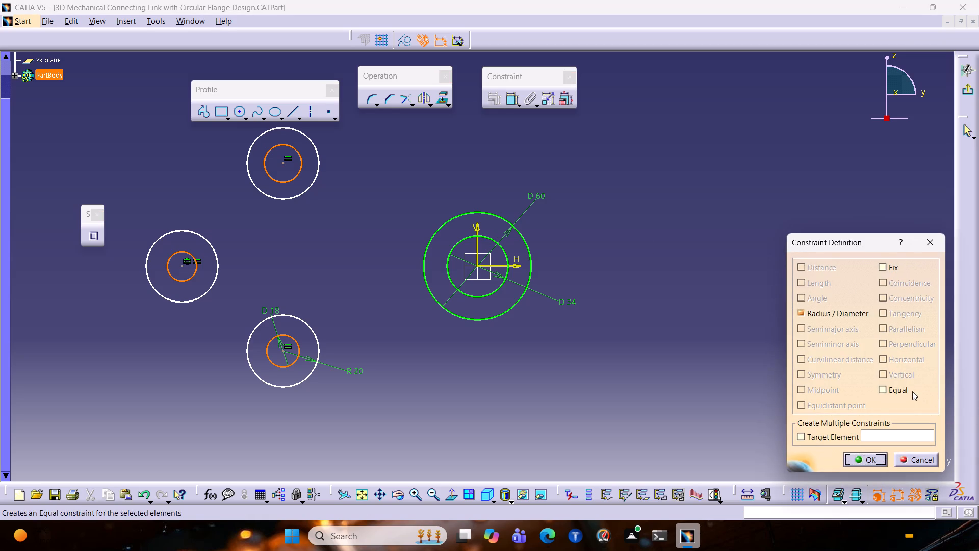
pyautogui.click(911, 391)
pyautogui.click(874, 459)
pyautogui.click(656, 328)
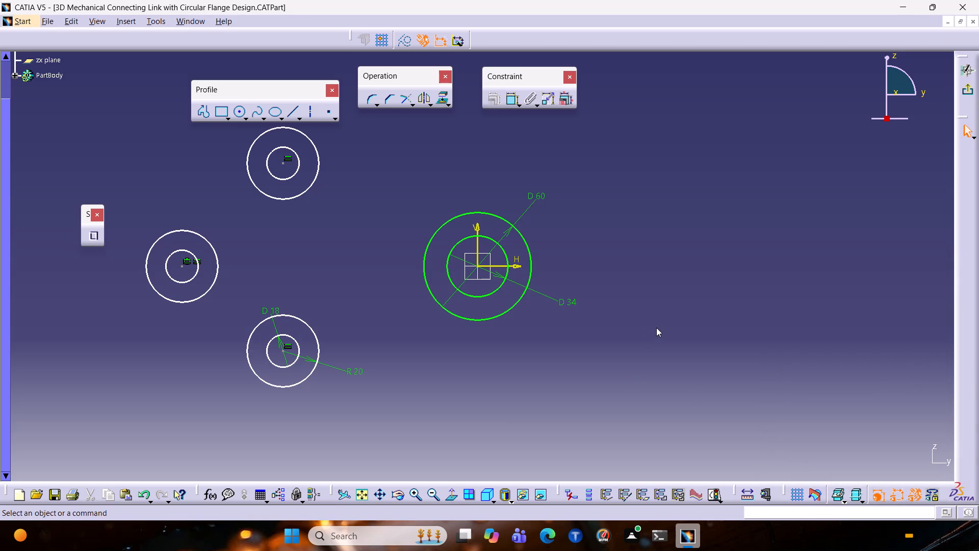
# Dimension the horizontal distance between the origin and the lower boss centre and set it to 90 mm.
pyautogui.click(507, 102)
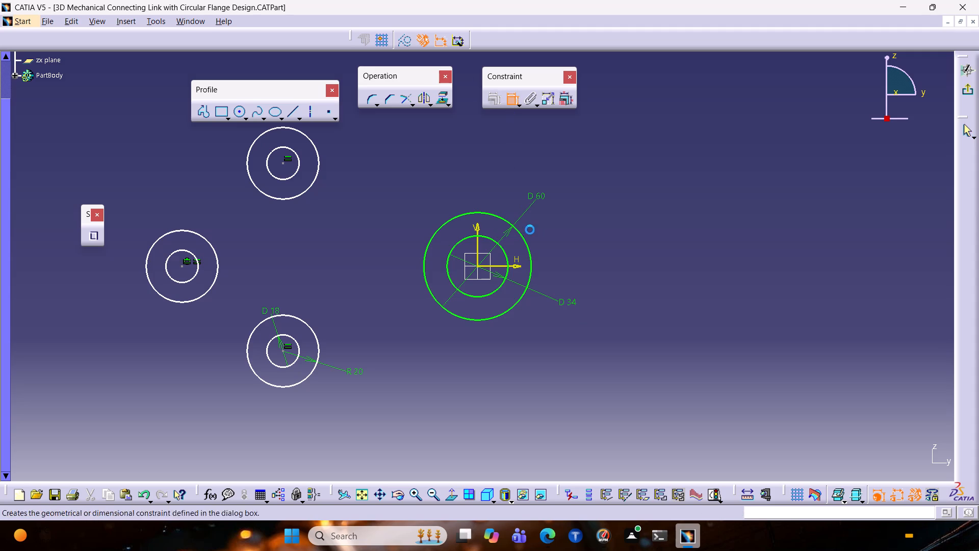
pyautogui.click(477, 265)
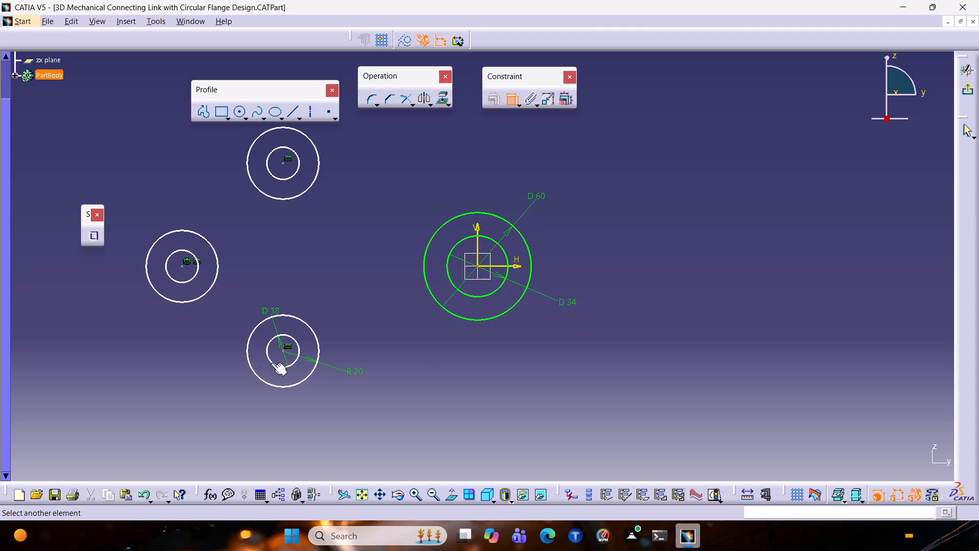
pyautogui.click(284, 352)
pyautogui.rightClick(393, 365)
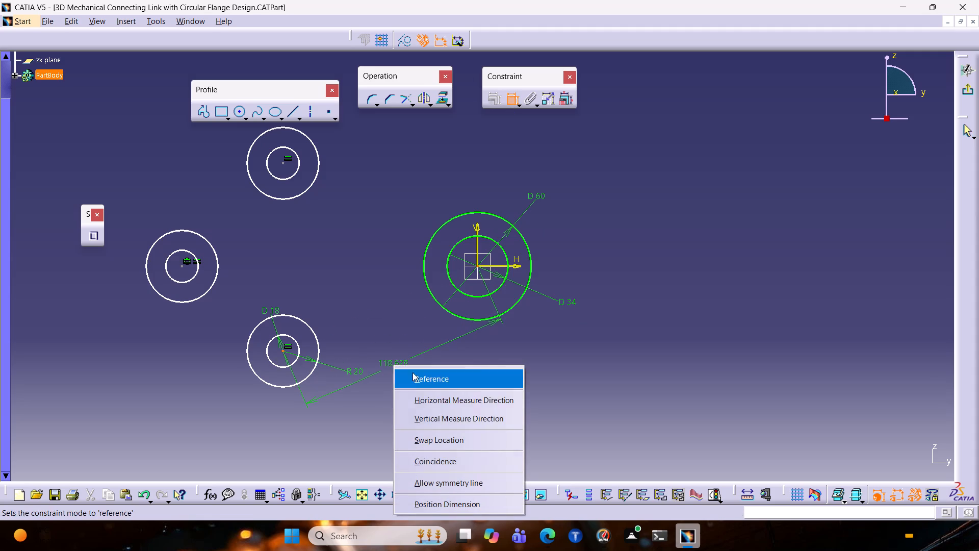
pyautogui.click(447, 417)
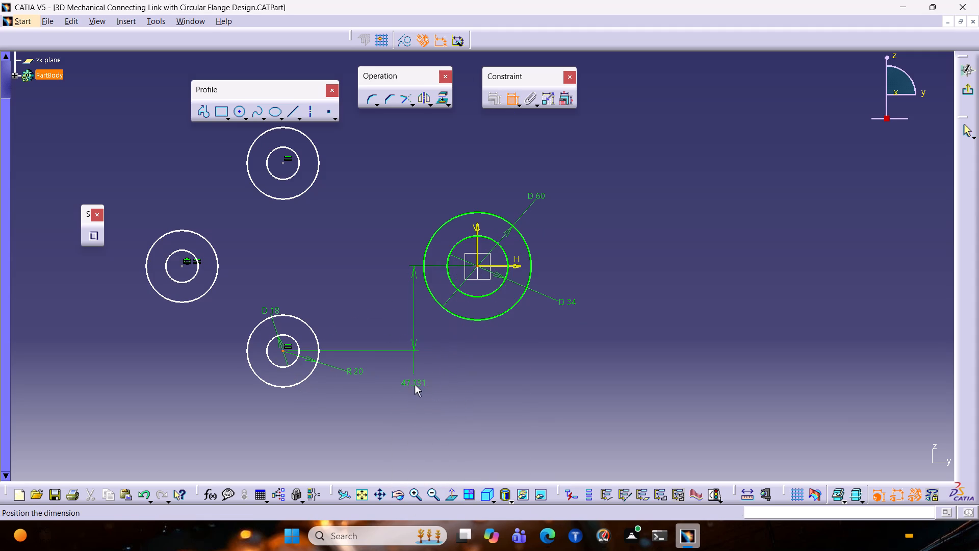
pyautogui.rightClick(415, 385)
pyautogui.click(455, 437)
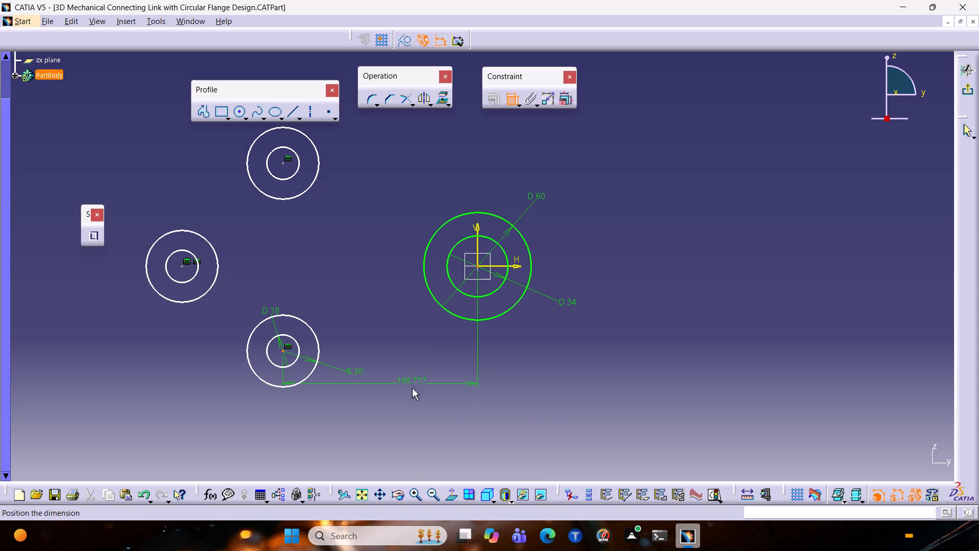
pyautogui.click(413, 416)
pyautogui.doubleClick(416, 412)
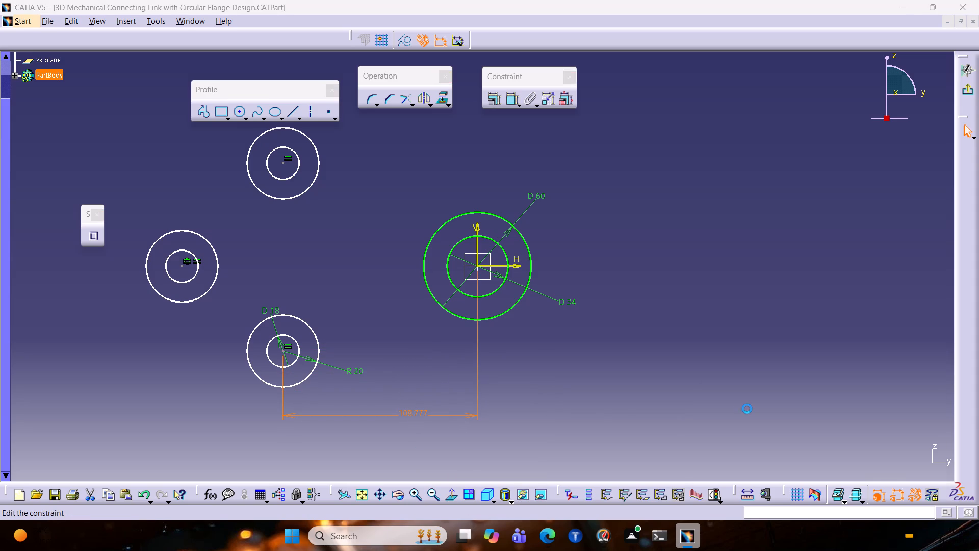
pyautogui.press('9')
pyautogui.press('0')
pyautogui.press('Return')
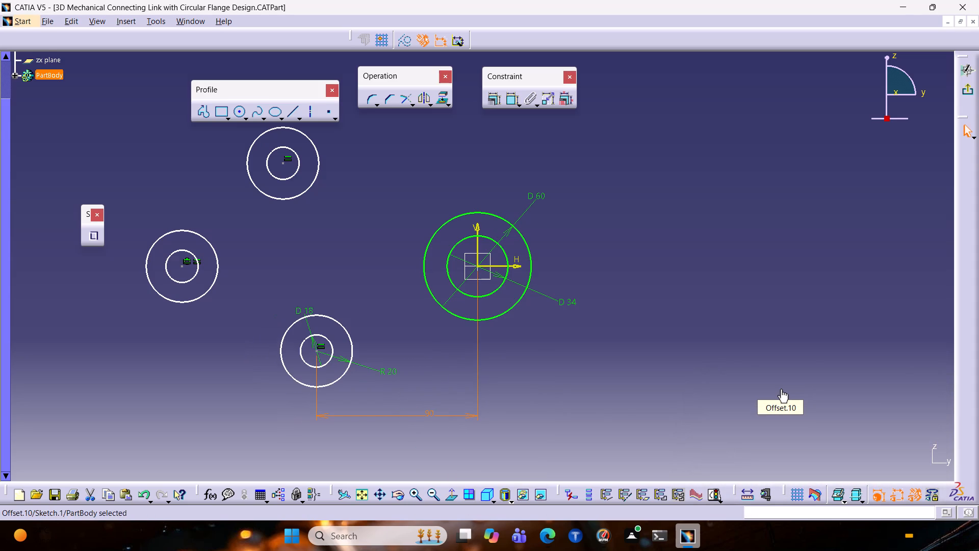
# Dimension the horizontal distance between the lower boss centre and the boss centre on the H axis, and set it to 28 mm.
pyautogui.scroll(-1, 780, 389)
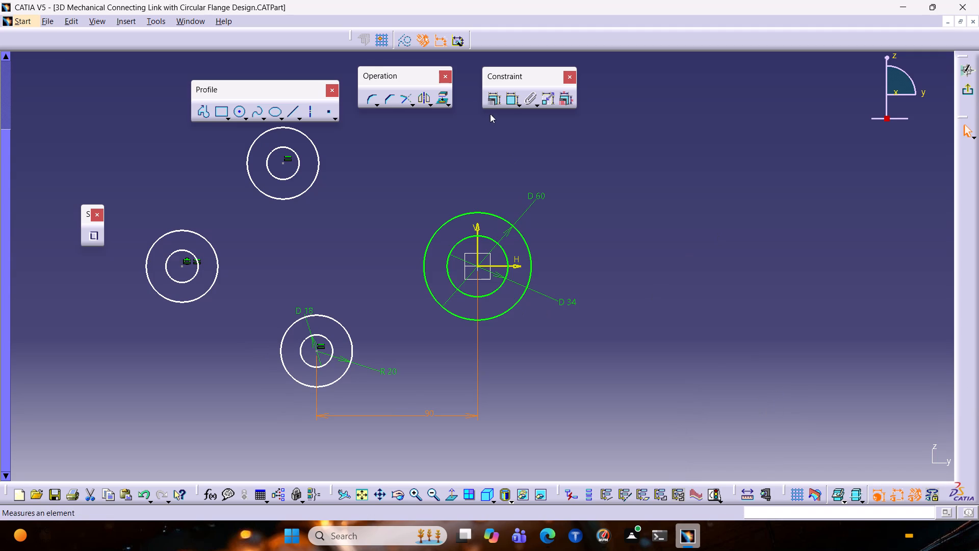
pyautogui.click(509, 112)
pyautogui.click(512, 108)
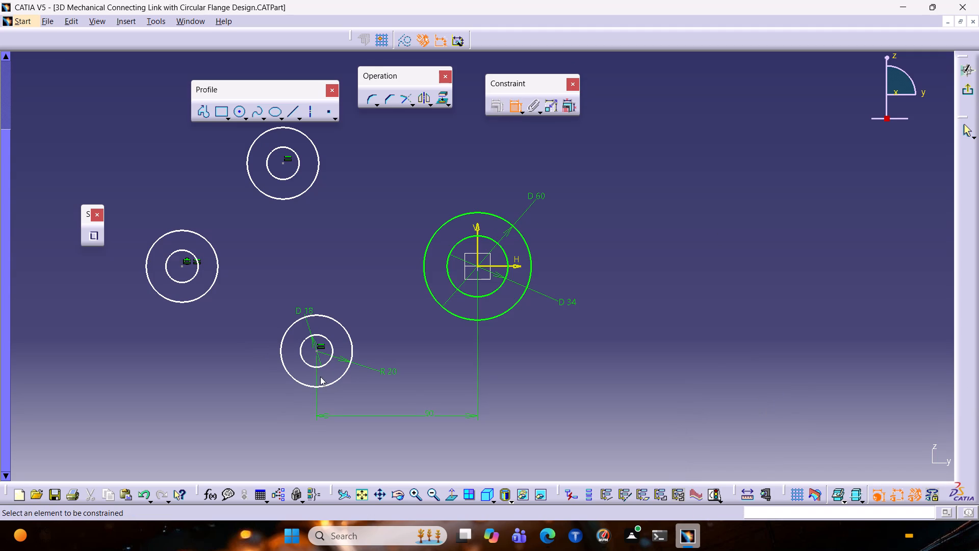
pyautogui.click(315, 351)
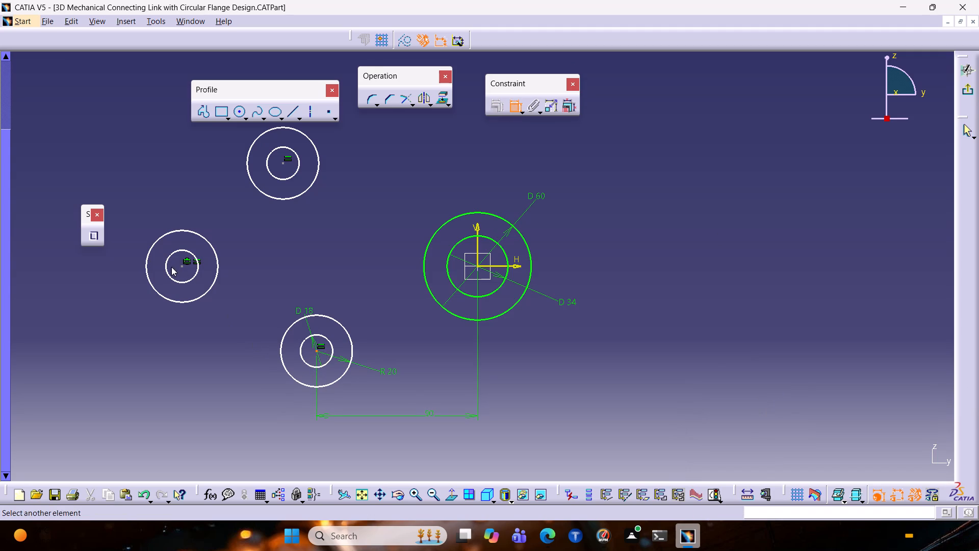
pyautogui.click(182, 267)
pyautogui.rightClick(182, 373)
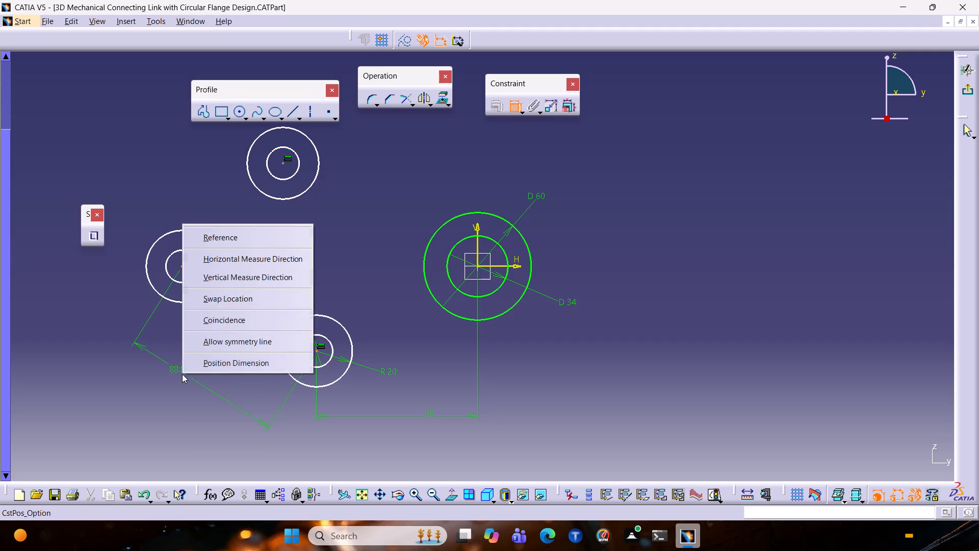
pyautogui.click(237, 270)
pyautogui.rightClick(216, 355)
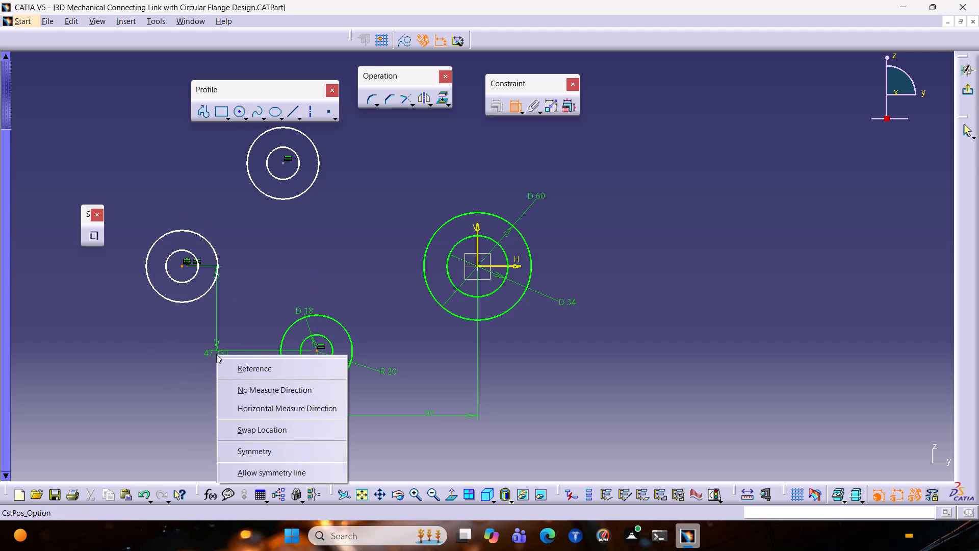
pyautogui.click(263, 404)
pyautogui.click(208, 389)
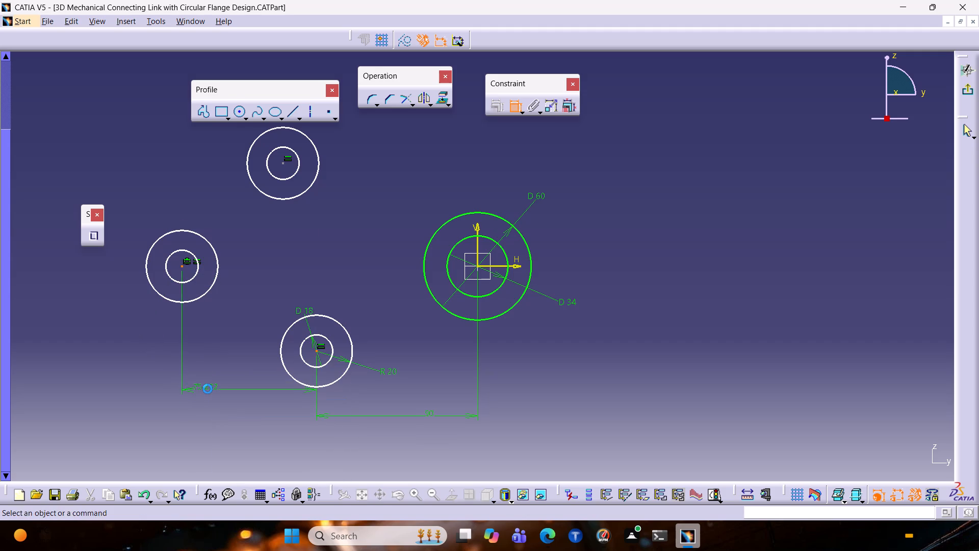
pyautogui.doubleClick(207, 387)
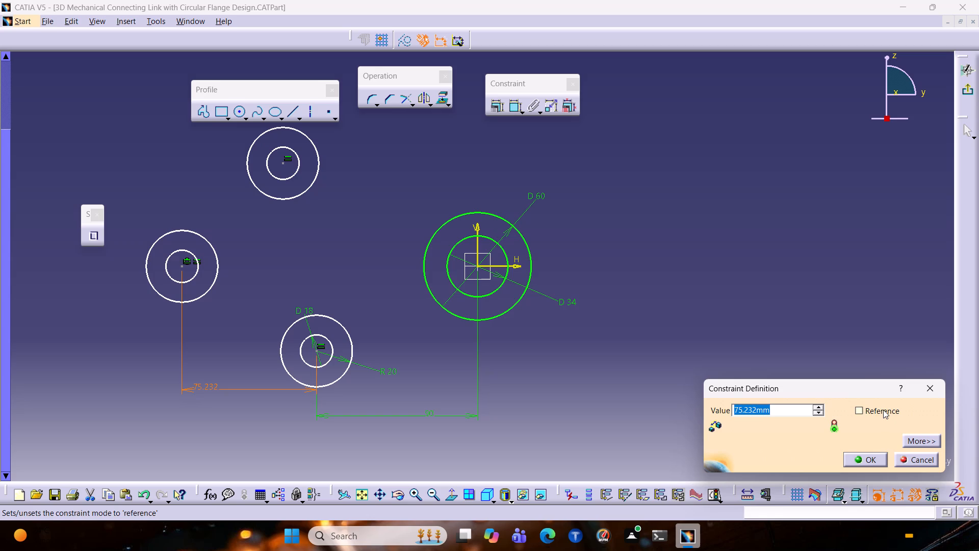
pyautogui.press('2')
pyautogui.press('8')
pyautogui.press('Return')
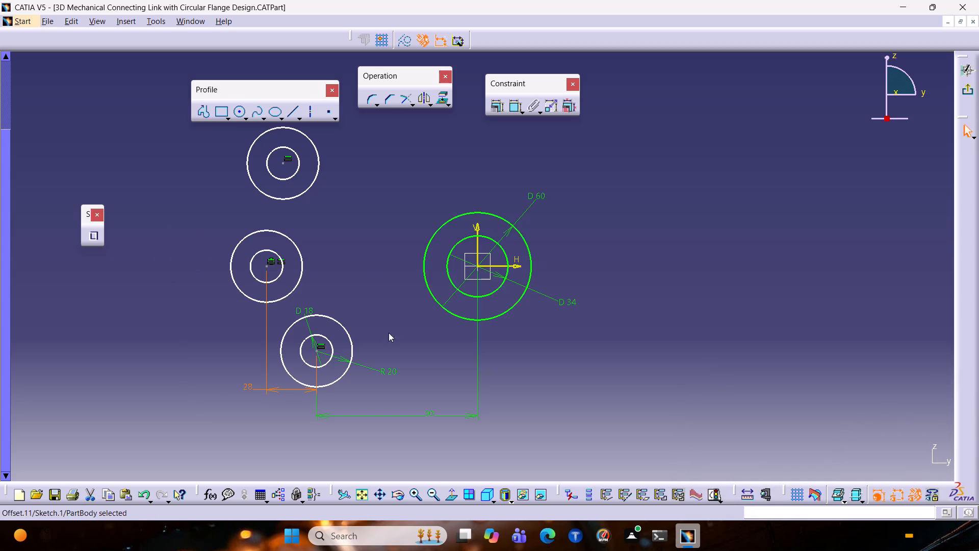
# Replace the 28 mm dimension with a new horizontal one between the same two centres, positioned nearly in line with the 90 mm dimension.
pyautogui.click(269, 388)
pyautogui.press('Delete')
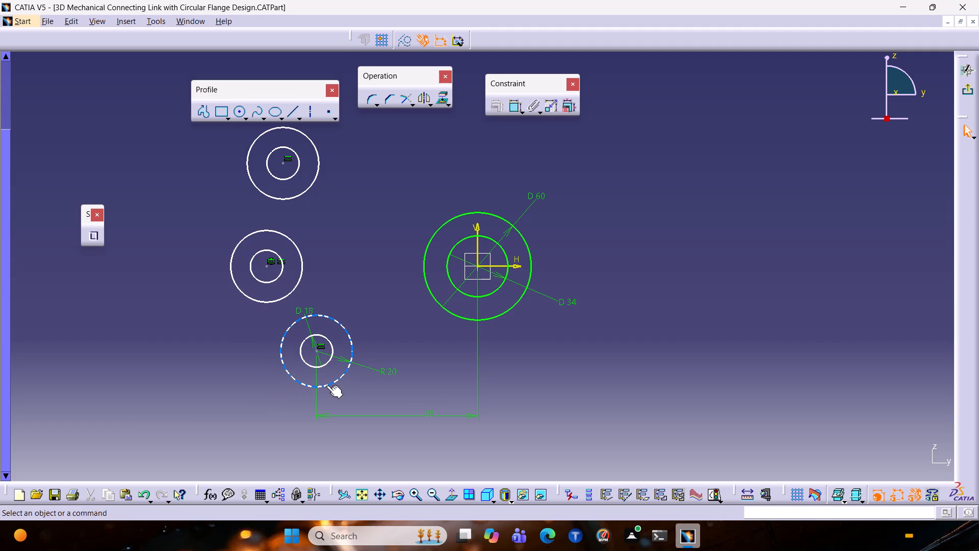
pyautogui.click(511, 105)
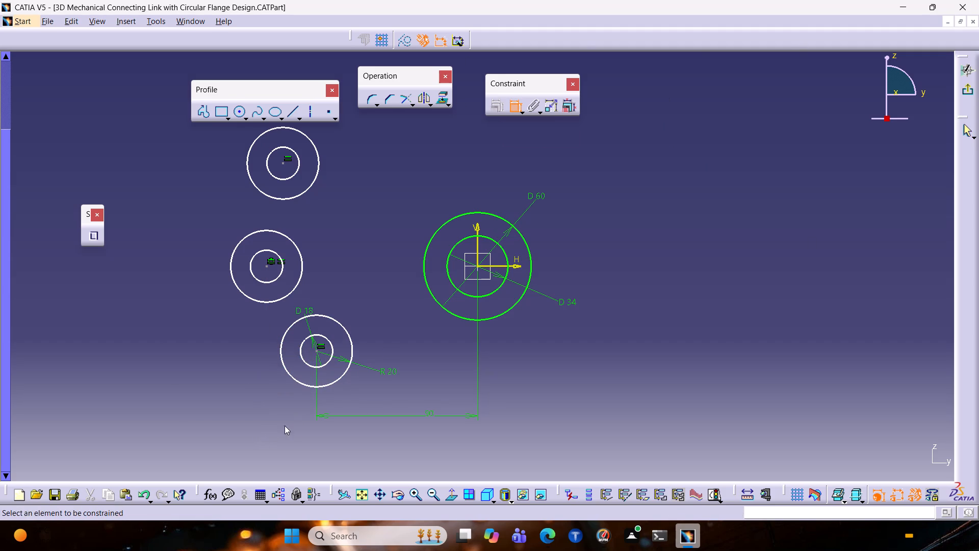
pyautogui.click(317, 350)
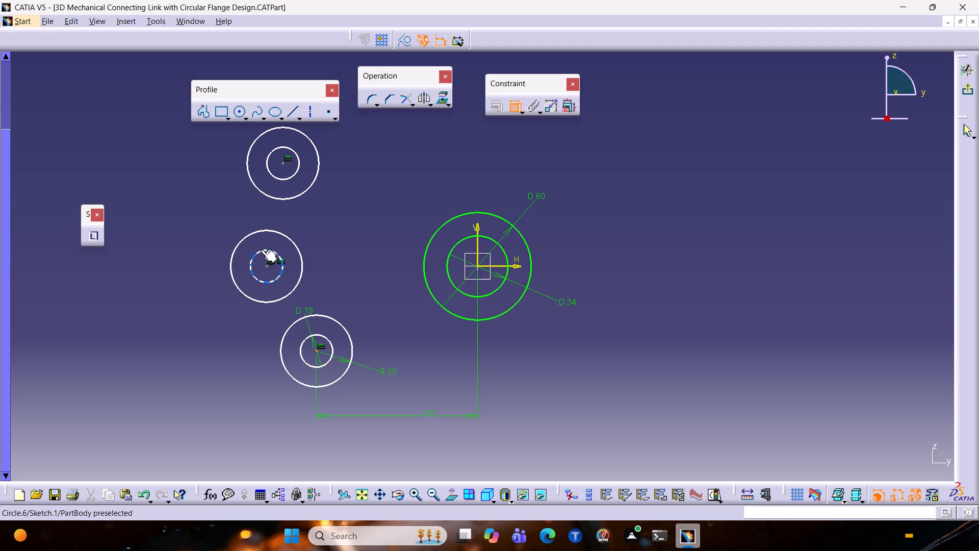
pyautogui.click(265, 267)
pyautogui.rightClick(243, 375)
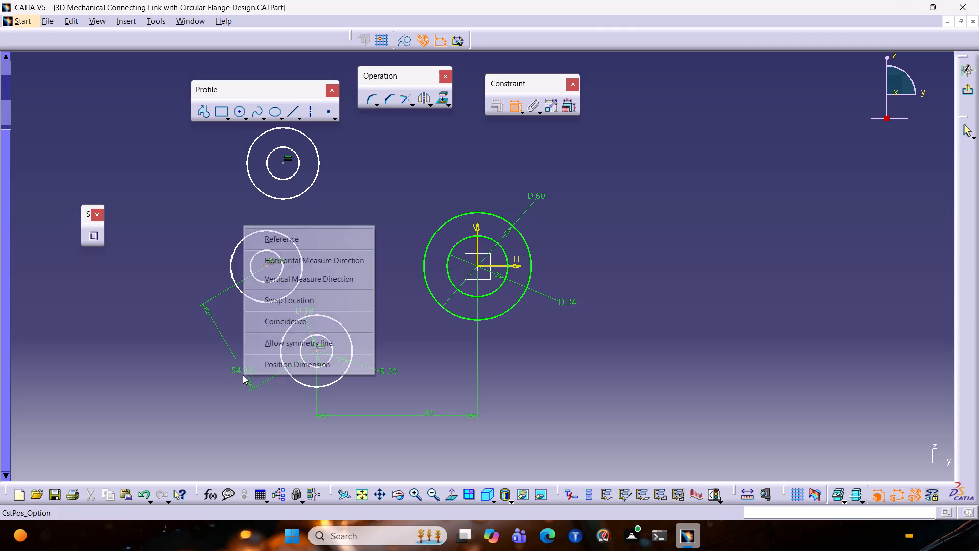
pyautogui.click(289, 266)
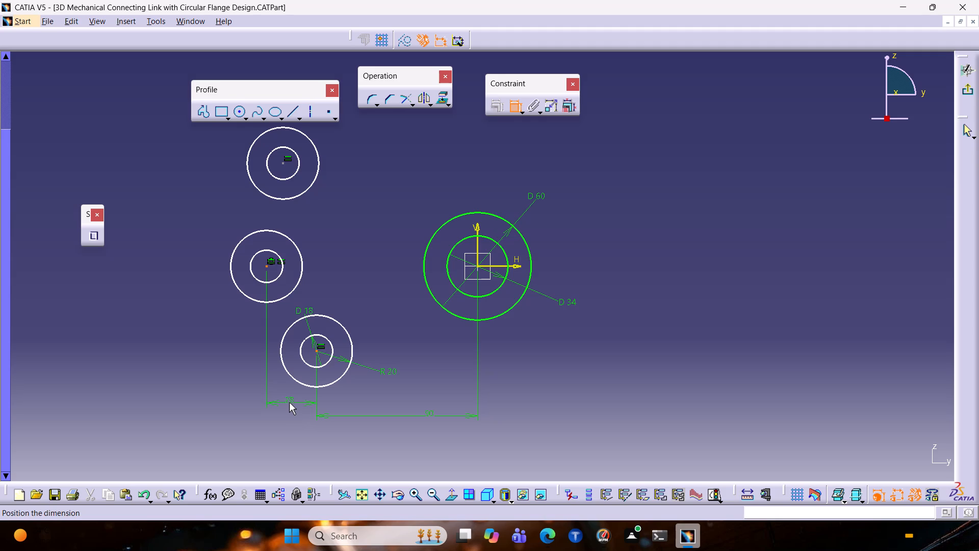
pyautogui.click(289, 403)
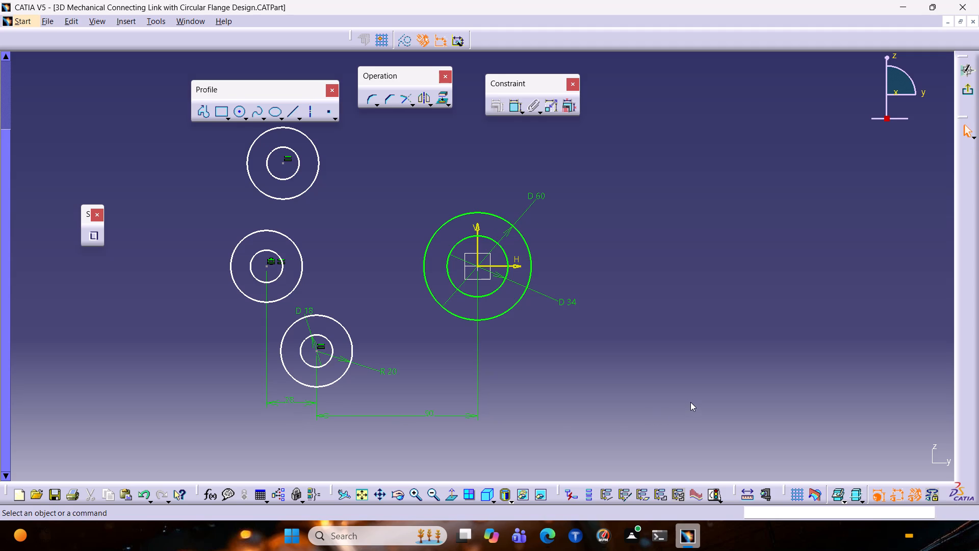
pyautogui.moveTo(303, 404); pyautogui.dragTo(304, 407)
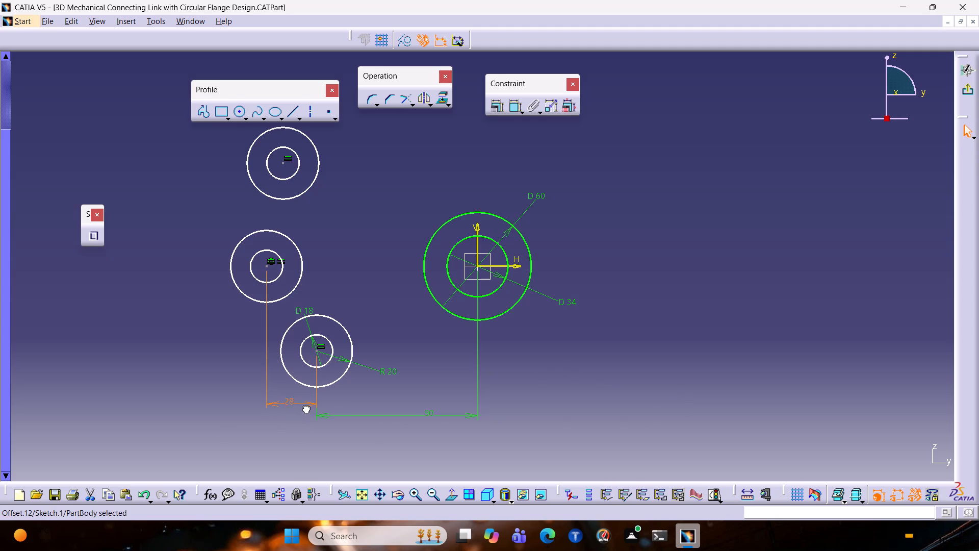
pyautogui.moveTo(304, 407); pyautogui.dragTo(303, 416)
pyautogui.click(303, 416)
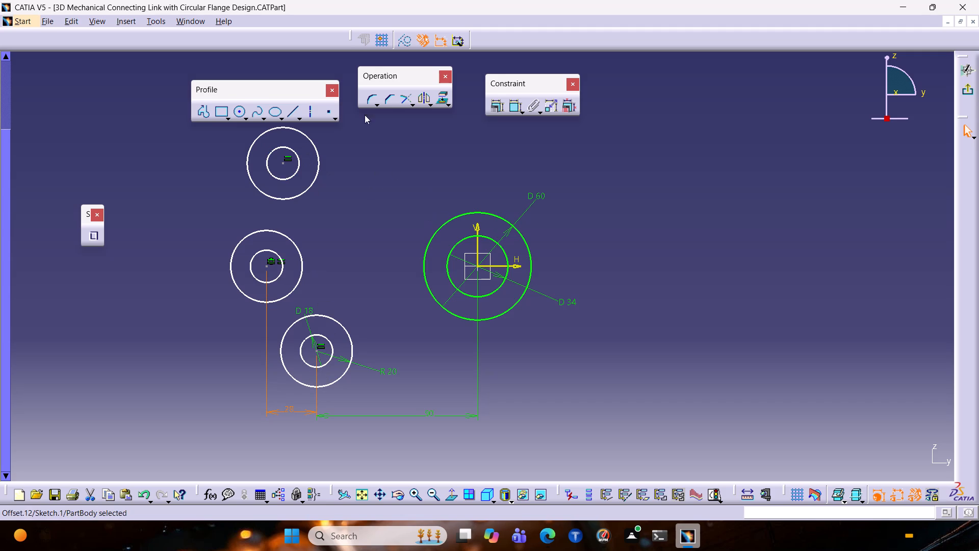
# Dimension the horizontal distance between the origin and the upper boss centre and set it to 90 mm.
pyautogui.click(511, 108)
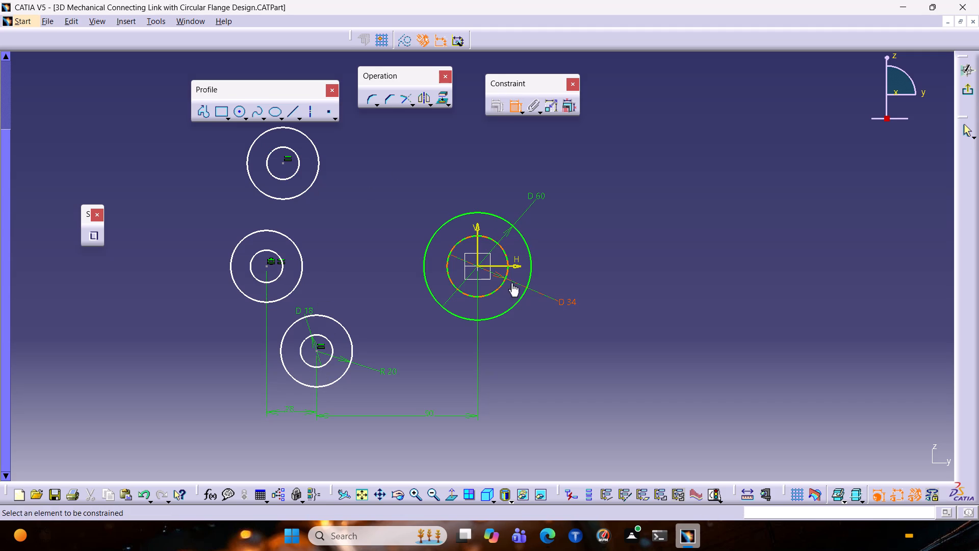
pyautogui.click(477, 265)
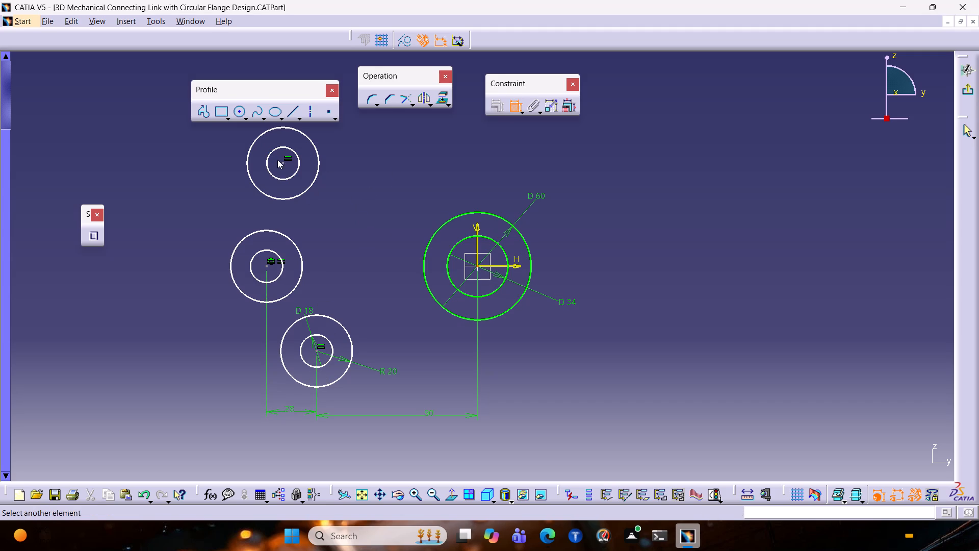
pyautogui.click(284, 162)
pyautogui.rightClick(429, 170)
pyautogui.click(458, 223)
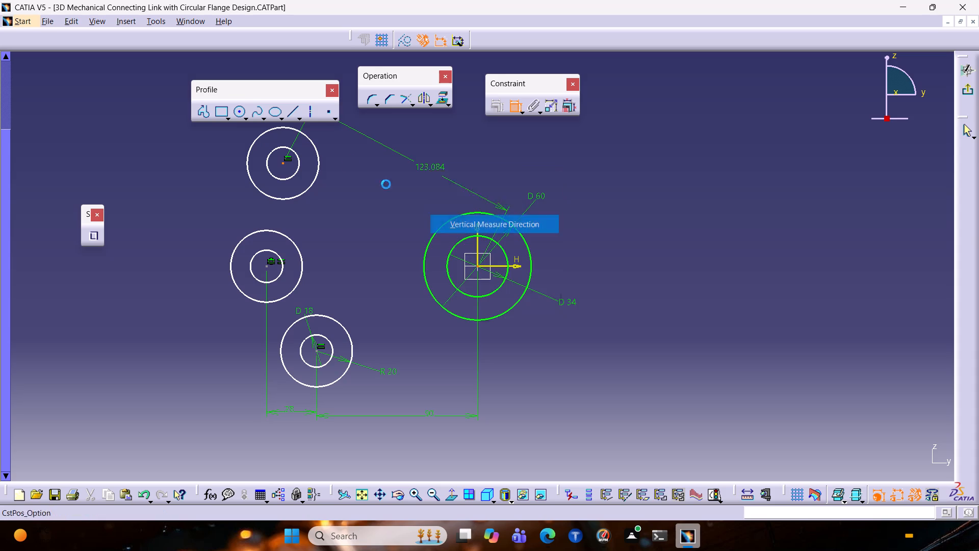
pyautogui.rightClick(375, 160)
pyautogui.click(436, 218)
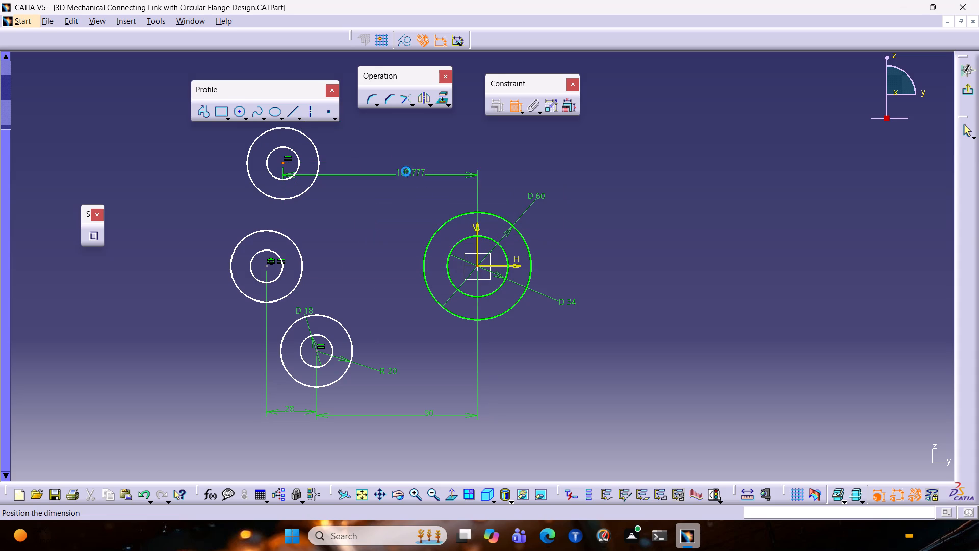
pyautogui.click(402, 138)
pyautogui.doubleClick(402, 136)
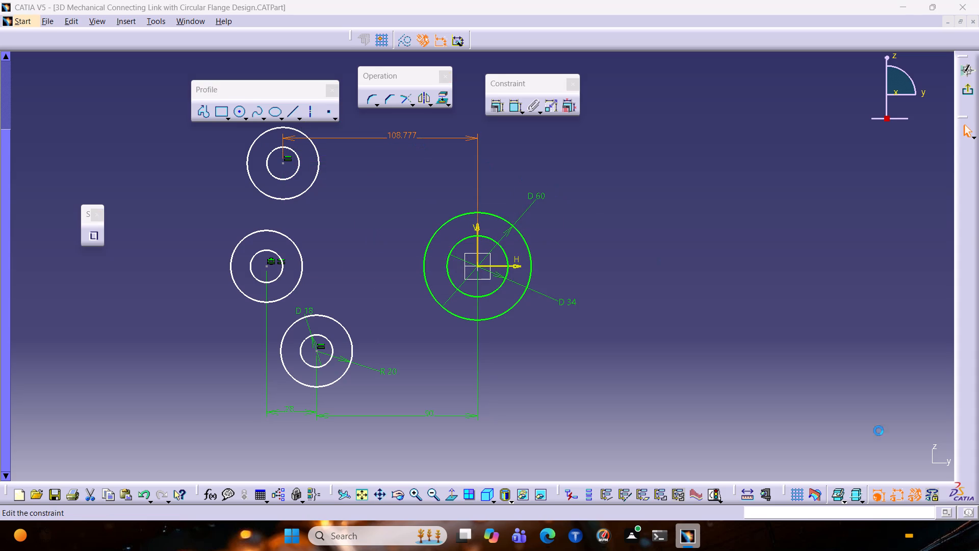
pyautogui.write('90')
pyautogui.press('Return')
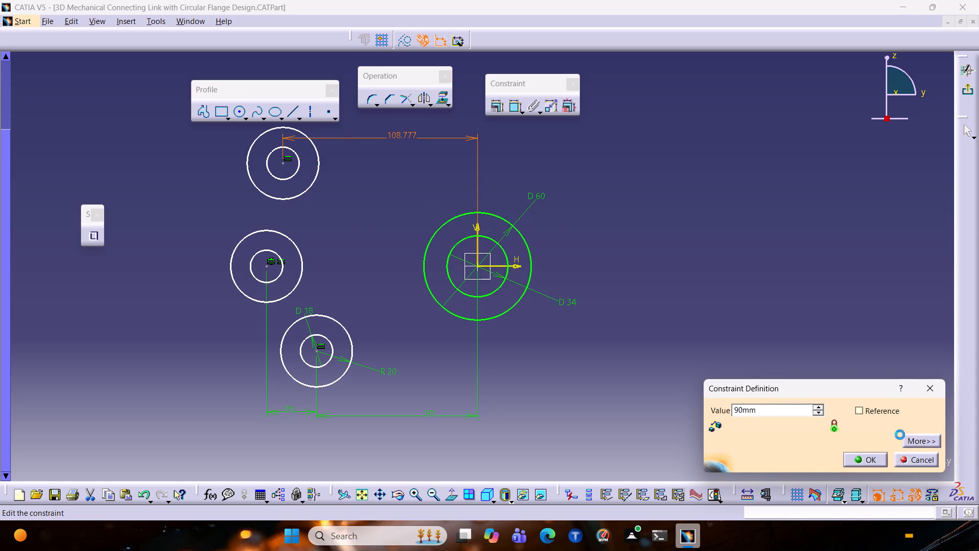
pyautogui.click(513, 174)
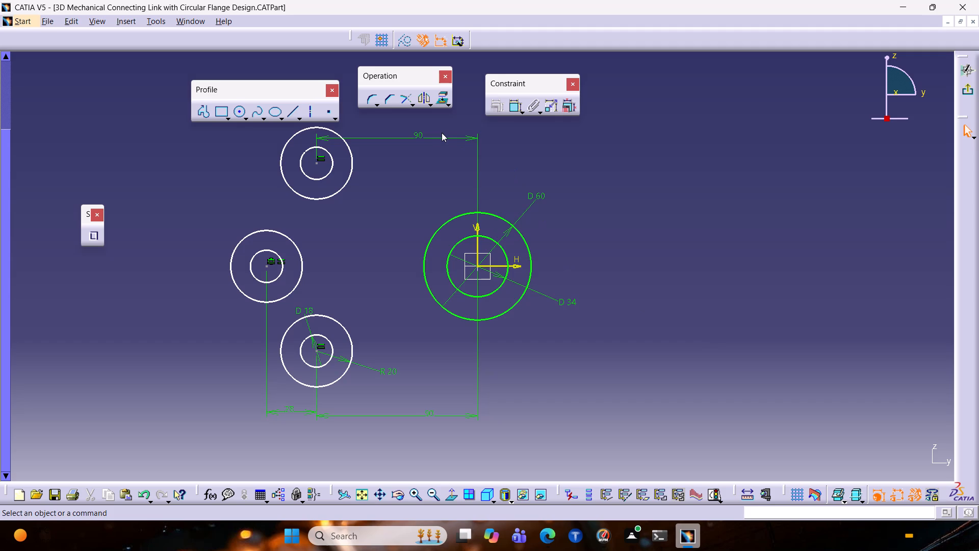
# Delete the horizontal 90 mm dimension between the origin and the upper boss centre.
pyautogui.click(433, 137)
pyautogui.press('Delete')
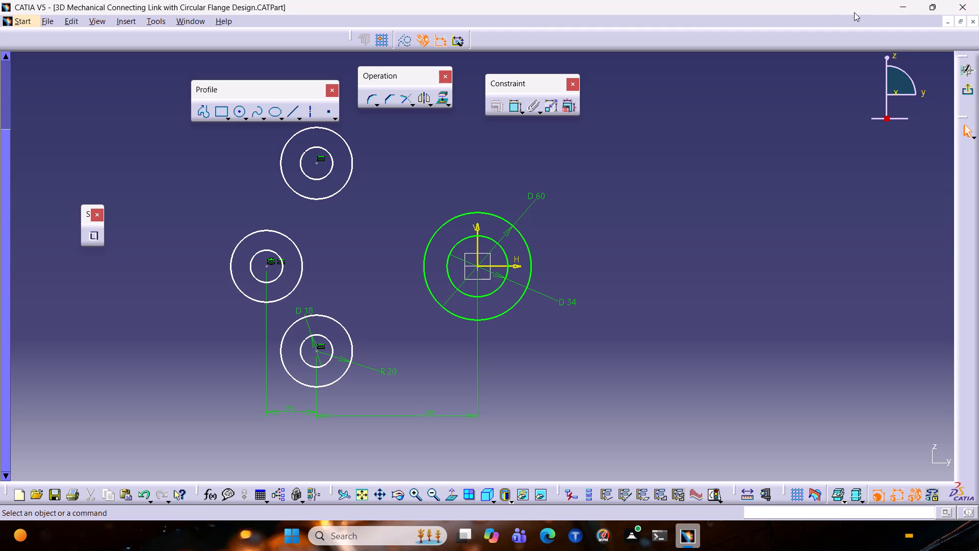
# Dimension the vertical distance between the lower boss centre and the boss centre on the H axis, and set it to 45 mm.
pyautogui.click(513, 110)
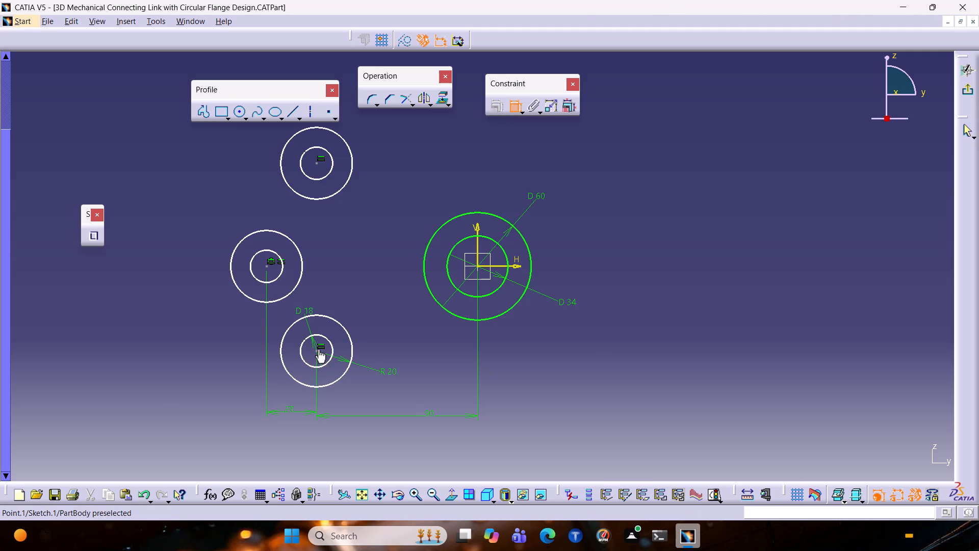
pyautogui.click(315, 350)
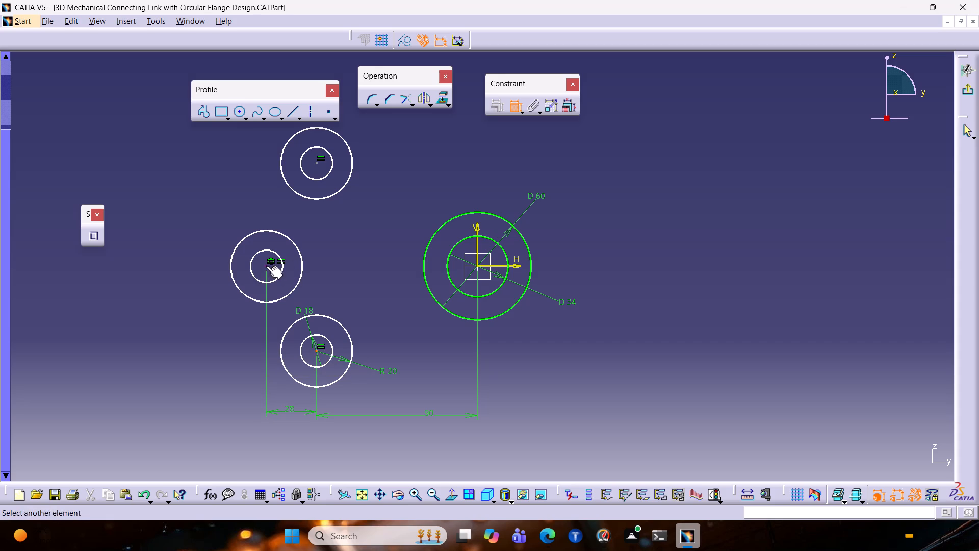
pyautogui.click(266, 266)
pyautogui.rightClick(281, 322)
pyautogui.click(352, 378)
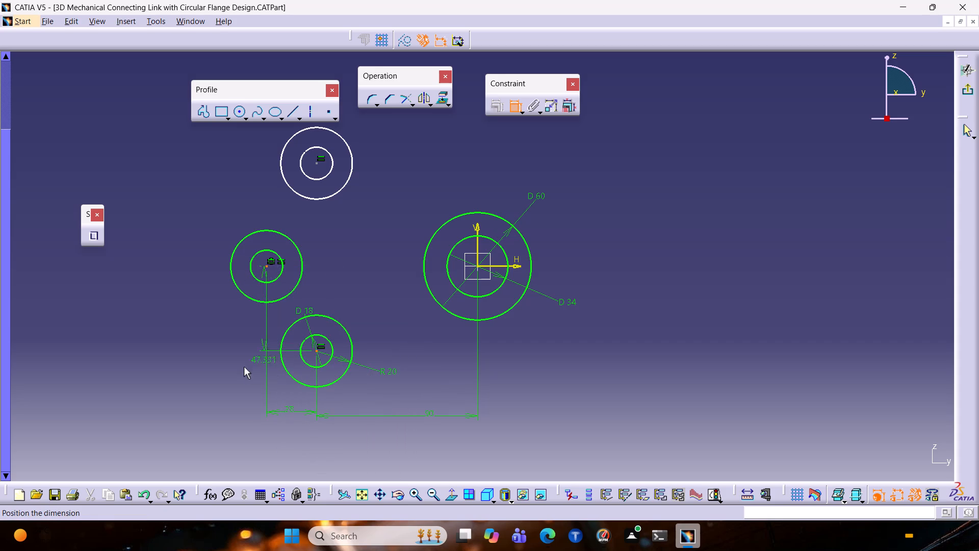
pyautogui.tripleClick(203, 308)
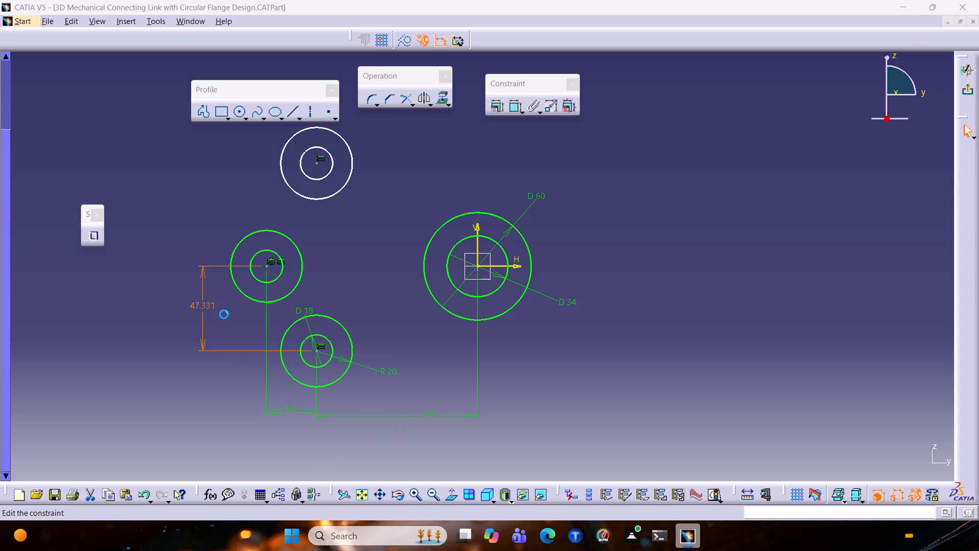
pyautogui.write('45')
pyautogui.press('Return')
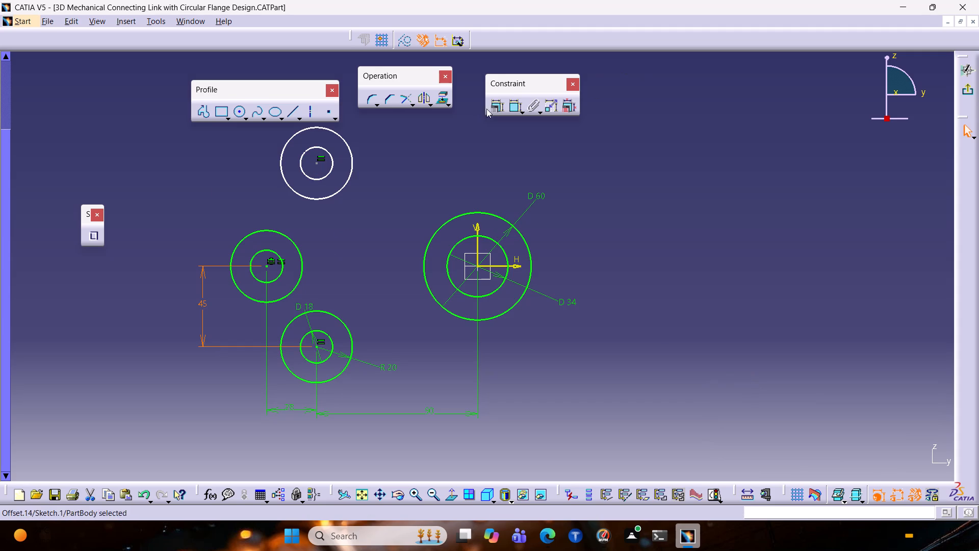
# Dimension the vertical distance between the upper boss centre and the boss centre on the H axis, and set it to 45 mm.
pyautogui.click(512, 108)
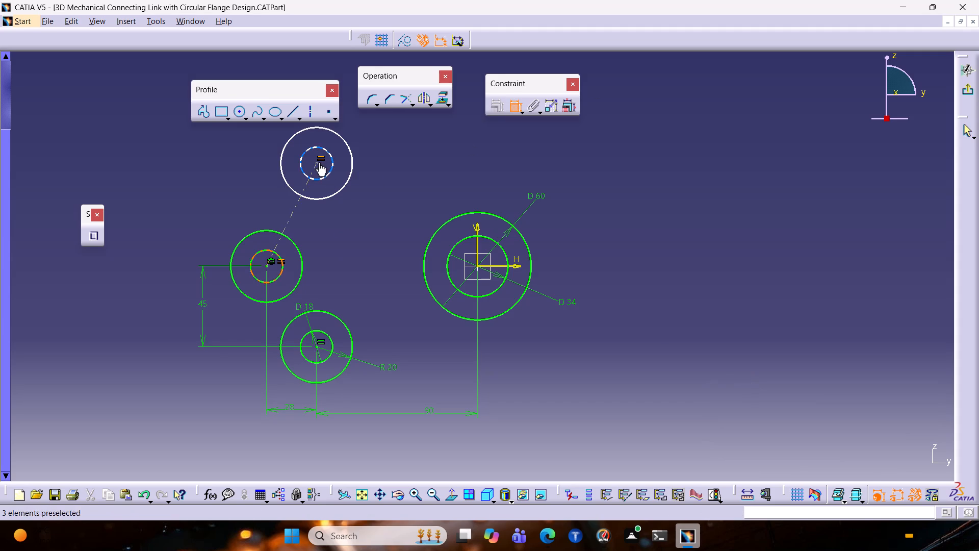
pyautogui.click(317, 162)
pyautogui.click(267, 266)
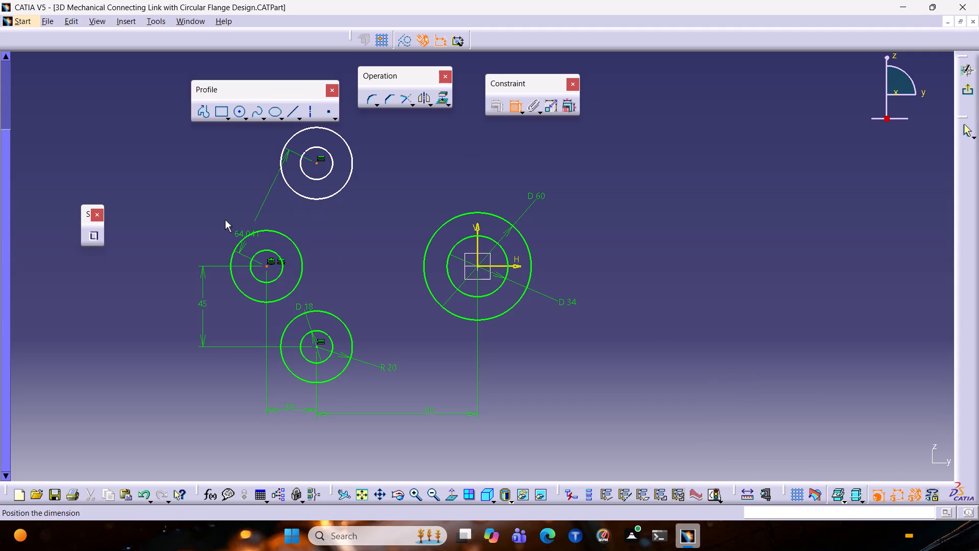
pyautogui.rightClick(216, 210)
pyautogui.click(258, 257)
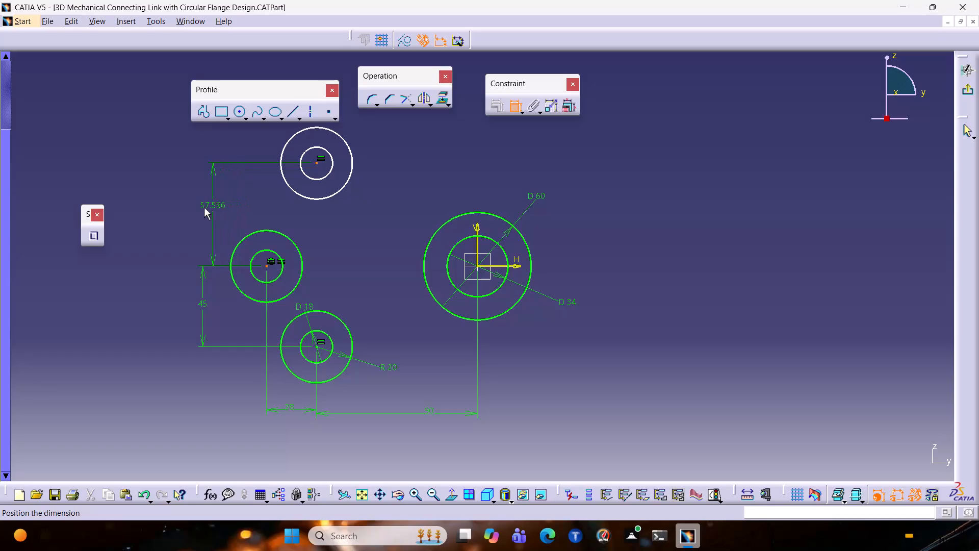
pyautogui.click(203, 209)
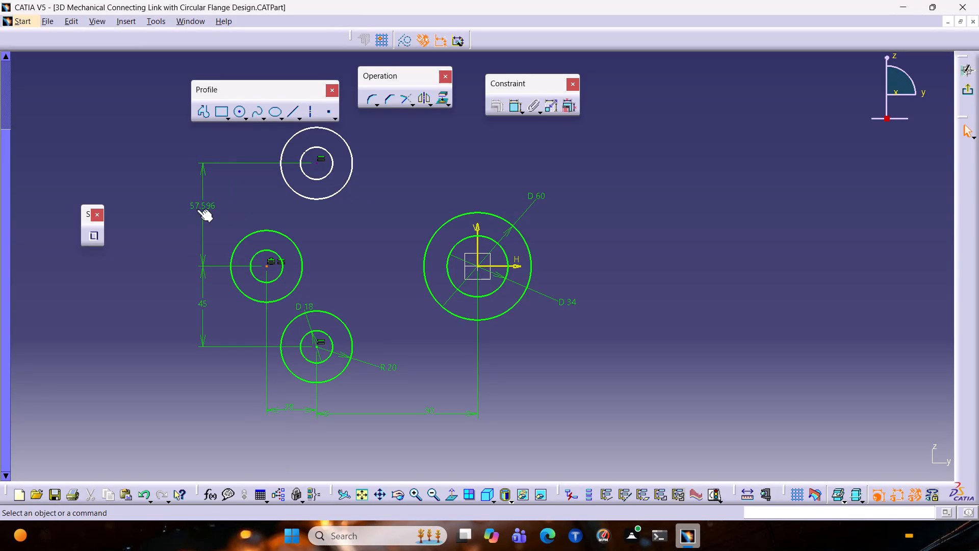
pyautogui.doubleClick(197, 208)
pyautogui.write('45')
pyautogui.press('Return')
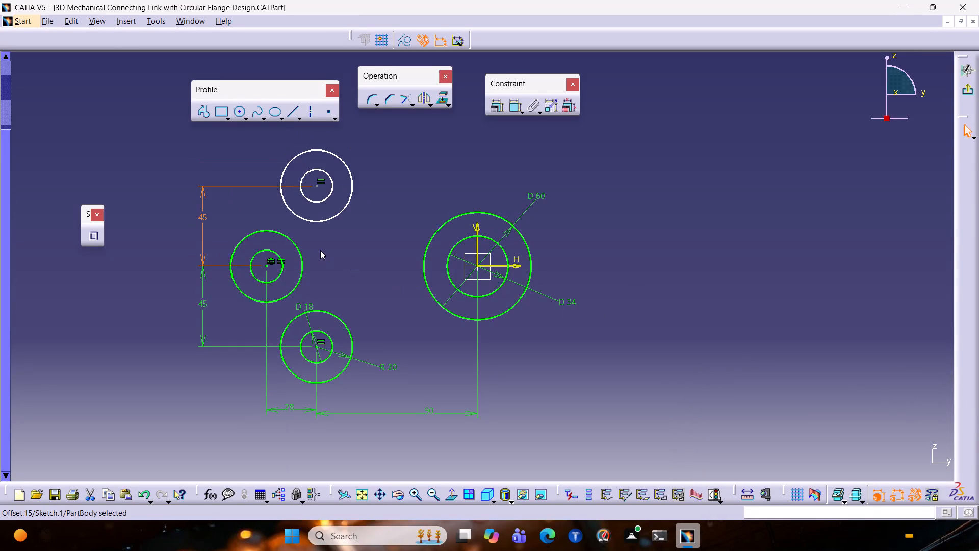
# Add a horizontal dimension between the origin and the upper boss centre, positioned just above the upper boss.
pyautogui.click(513, 106)
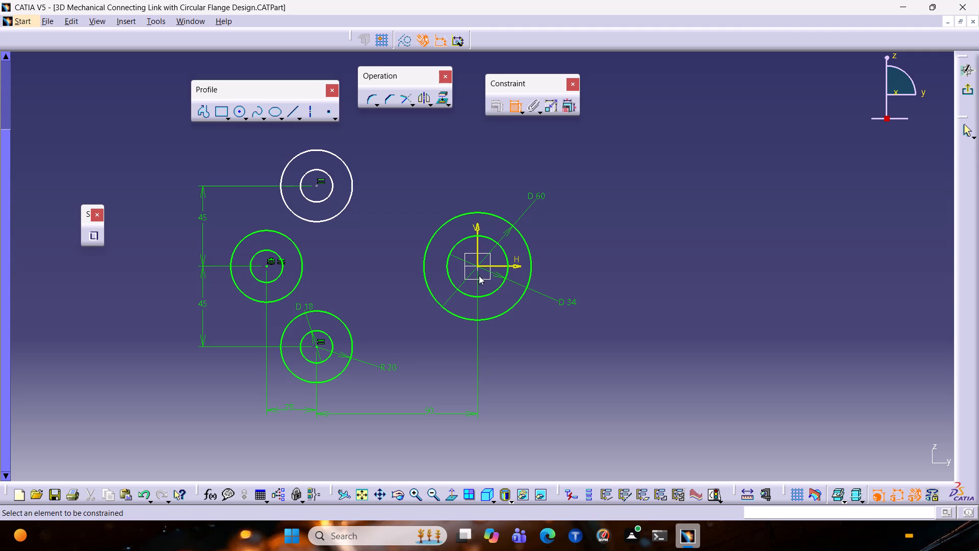
pyautogui.click(477, 265)
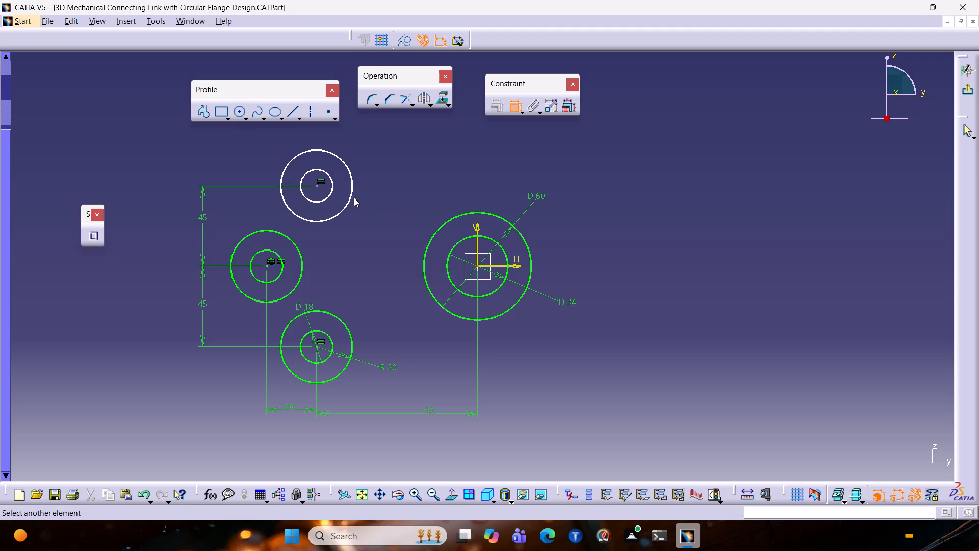
pyautogui.click(318, 185)
pyautogui.rightClick(424, 152)
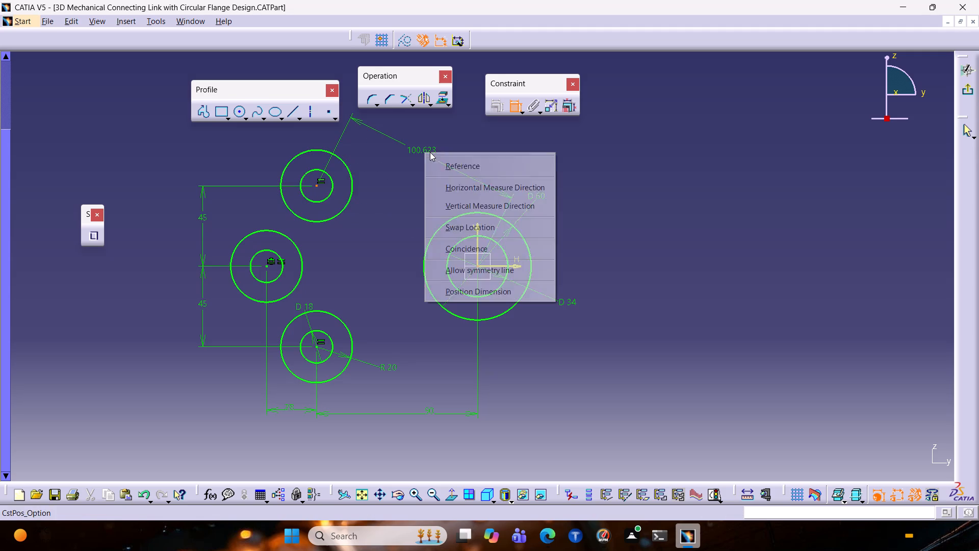
pyautogui.click(494, 212)
pyautogui.rightClick(411, 147)
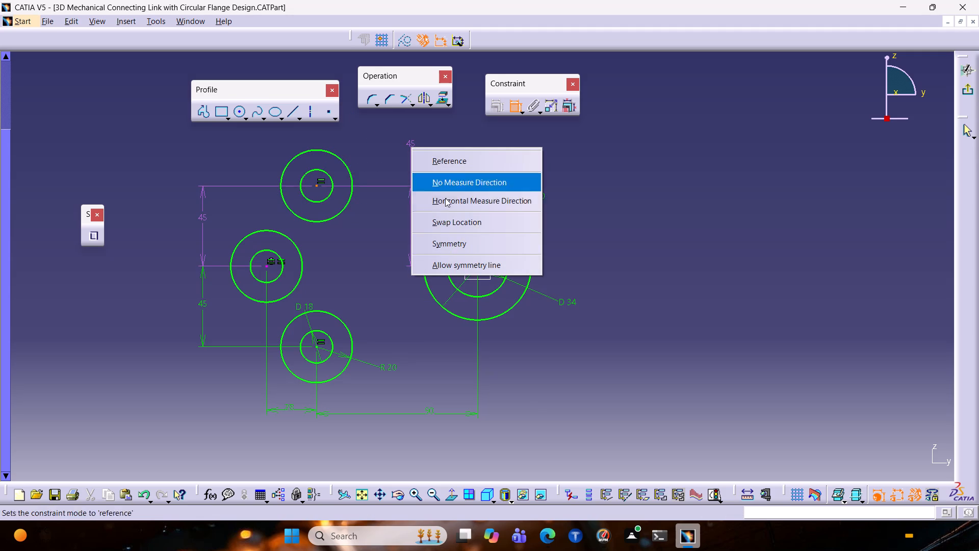
pyautogui.click(454, 202)
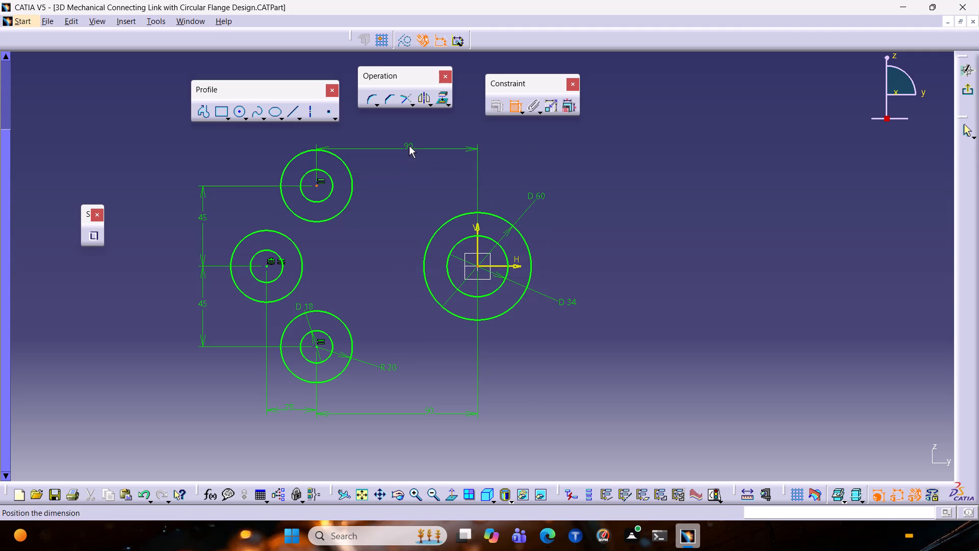
pyautogui.click(408, 145)
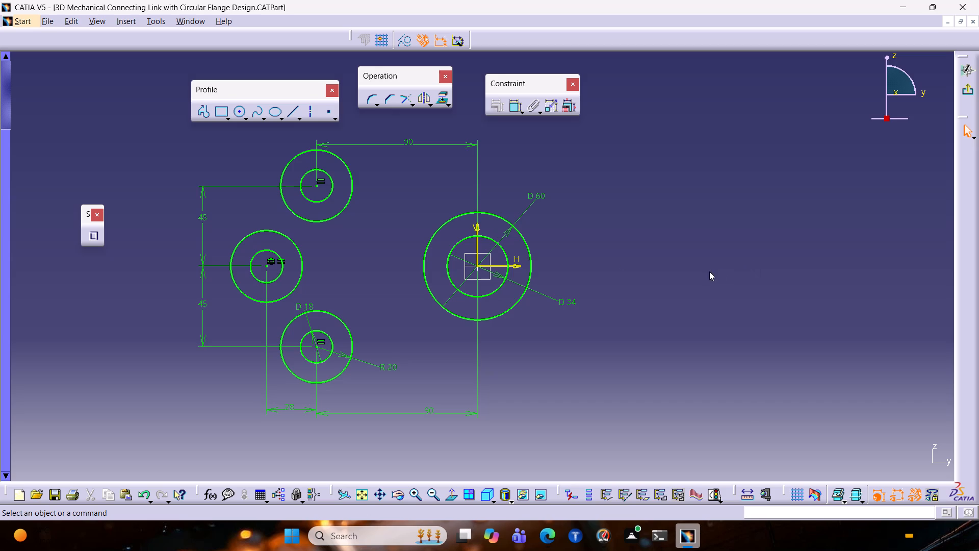
# Create a 32 mm radius Corner between the upper boss's outer circle and the flange's outer circle.
pyautogui.click(370, 96)
pyautogui.click(351, 178)
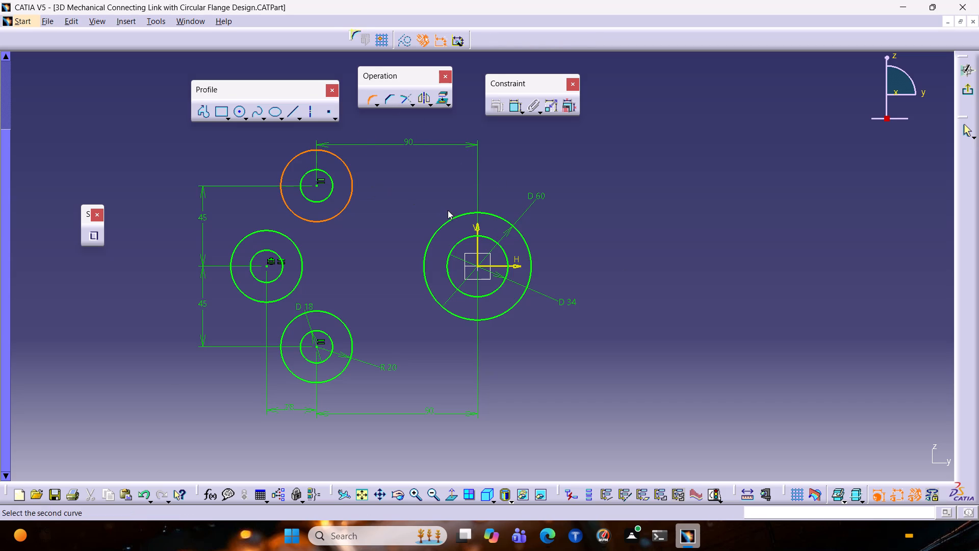
pyautogui.click(453, 219)
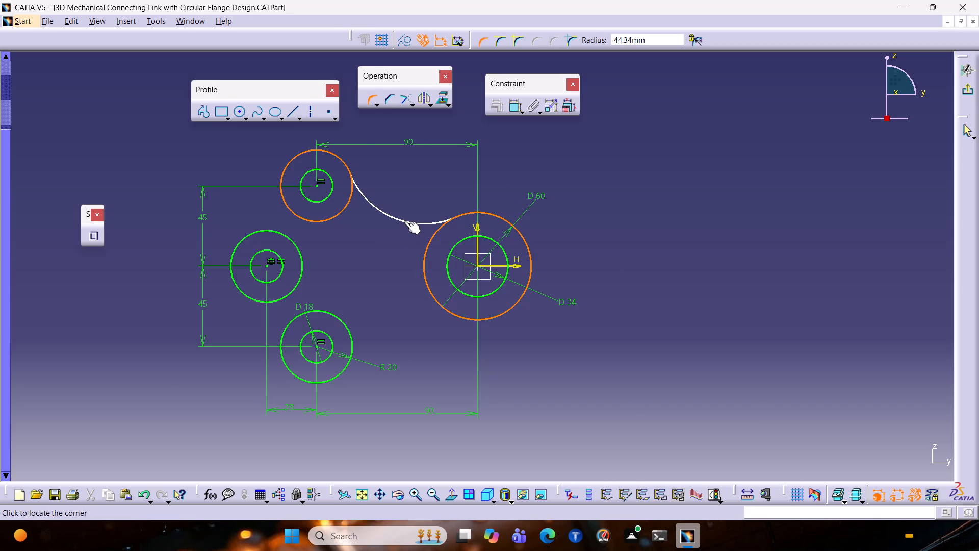
pyautogui.write('32')
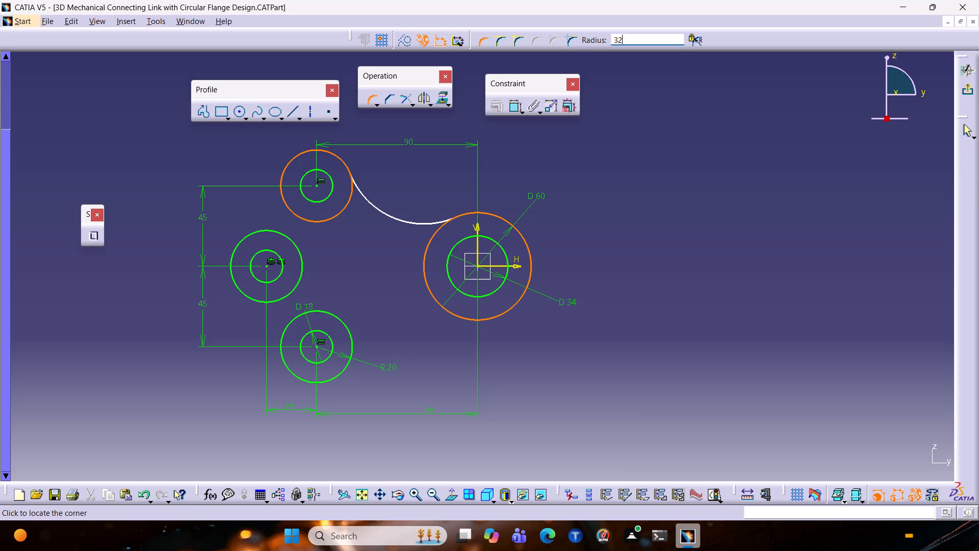
pyautogui.press('Return')
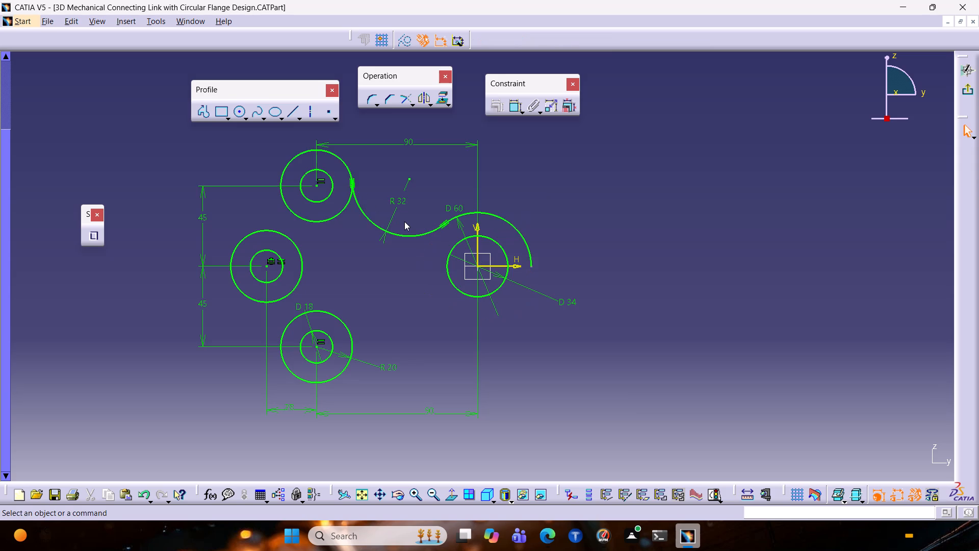
# Restore the flange's trimmed outer arc to a full circle with the Close operation.
pyautogui.click(518, 230)
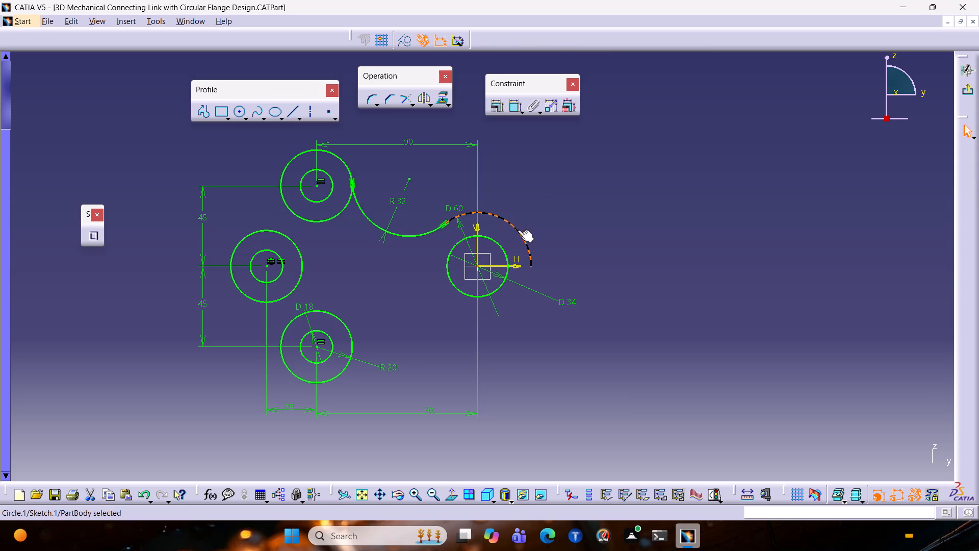
pyautogui.click(411, 101)
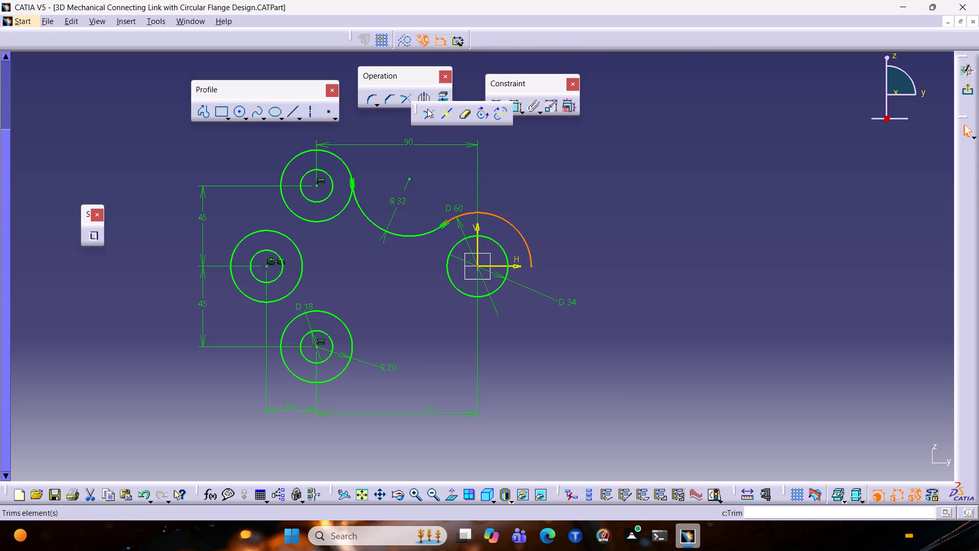
pyautogui.click(480, 114)
pyautogui.click(627, 232)
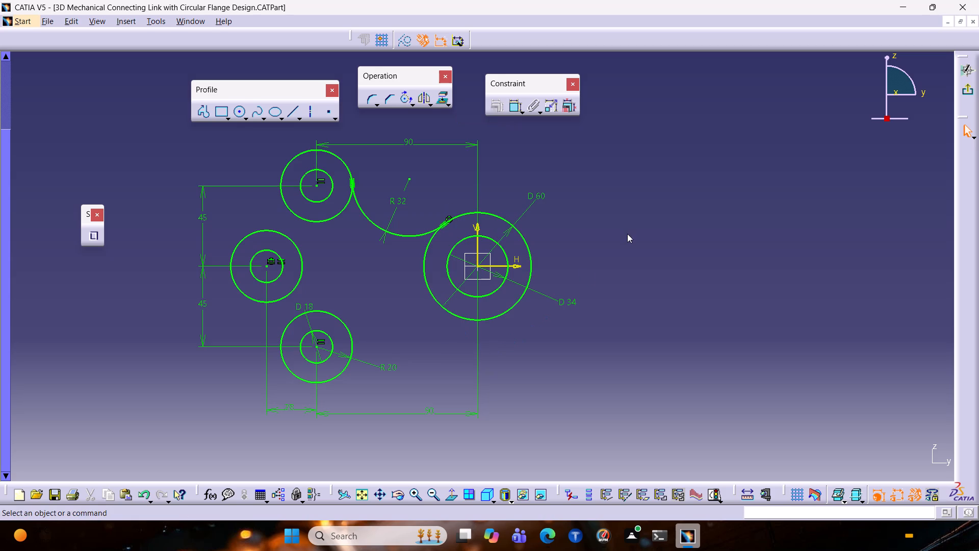
# Create a 32 mm radius Corner between the lower boss's outer circle and the flange's outer circle.
pyautogui.click(368, 99)
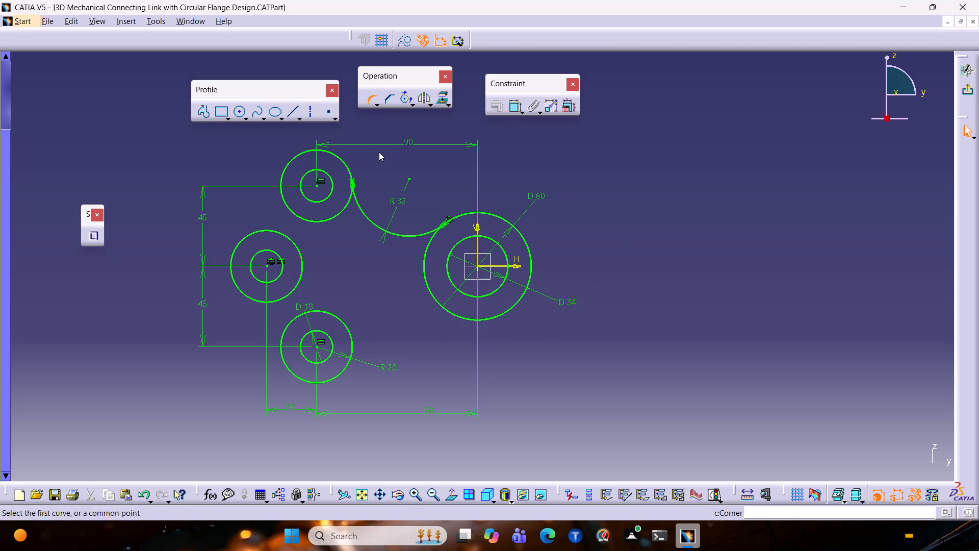
pyautogui.click(339, 373)
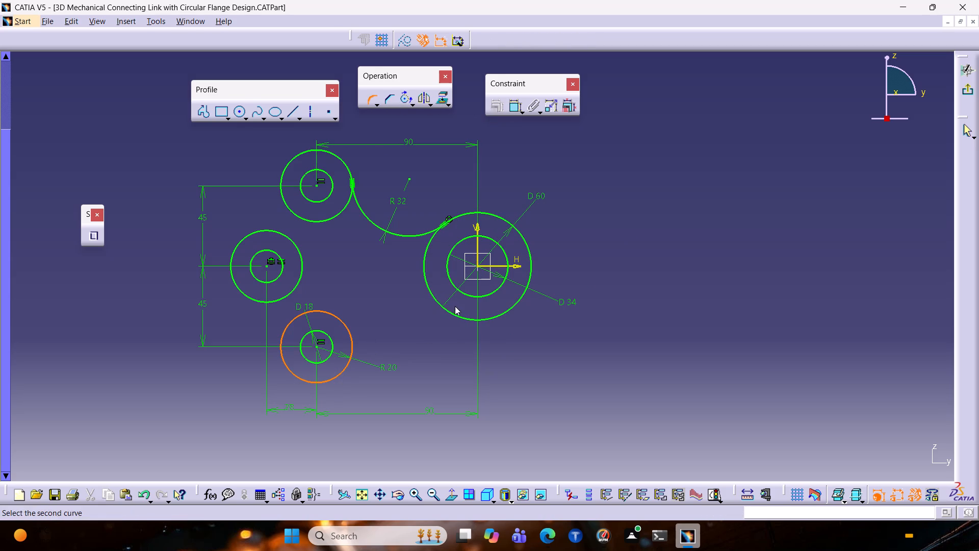
pyautogui.click(460, 318)
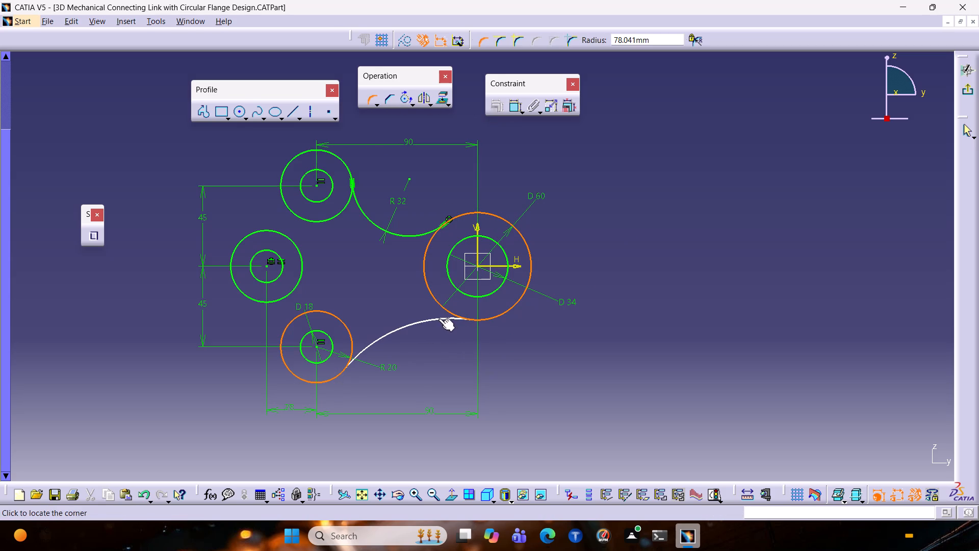
pyautogui.write('32')
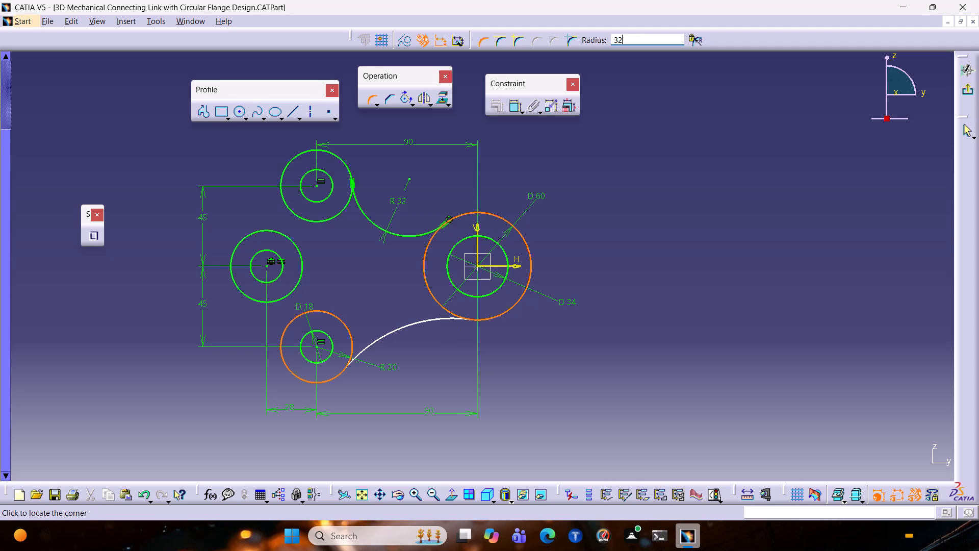
pyautogui.press('Return')
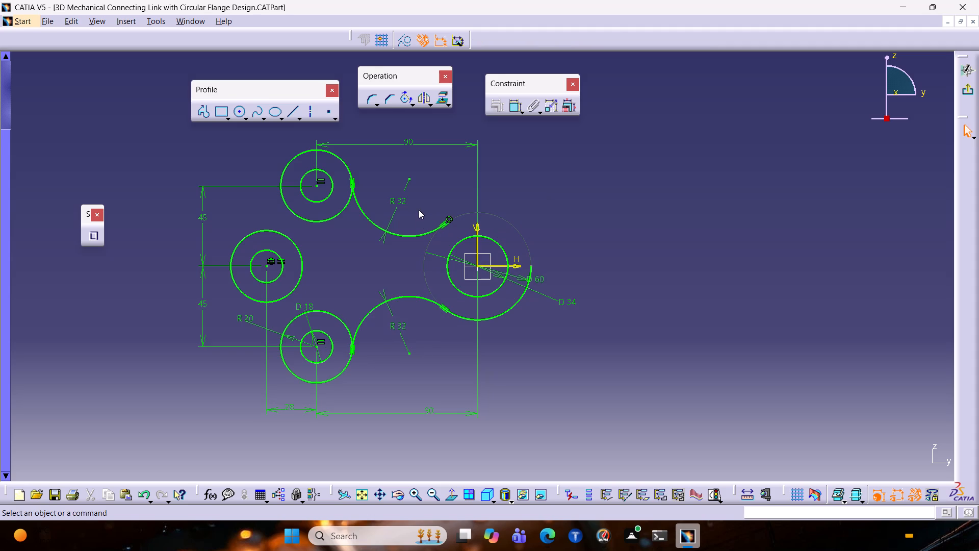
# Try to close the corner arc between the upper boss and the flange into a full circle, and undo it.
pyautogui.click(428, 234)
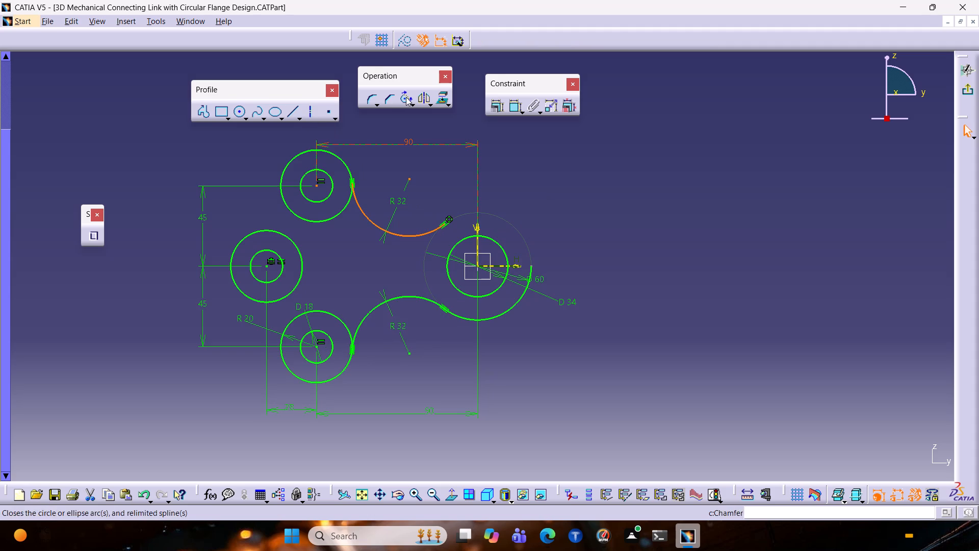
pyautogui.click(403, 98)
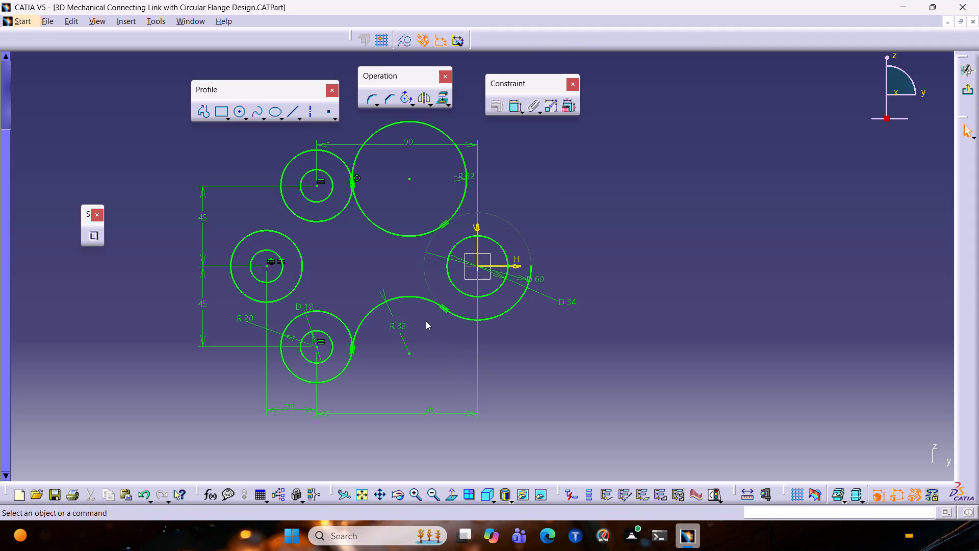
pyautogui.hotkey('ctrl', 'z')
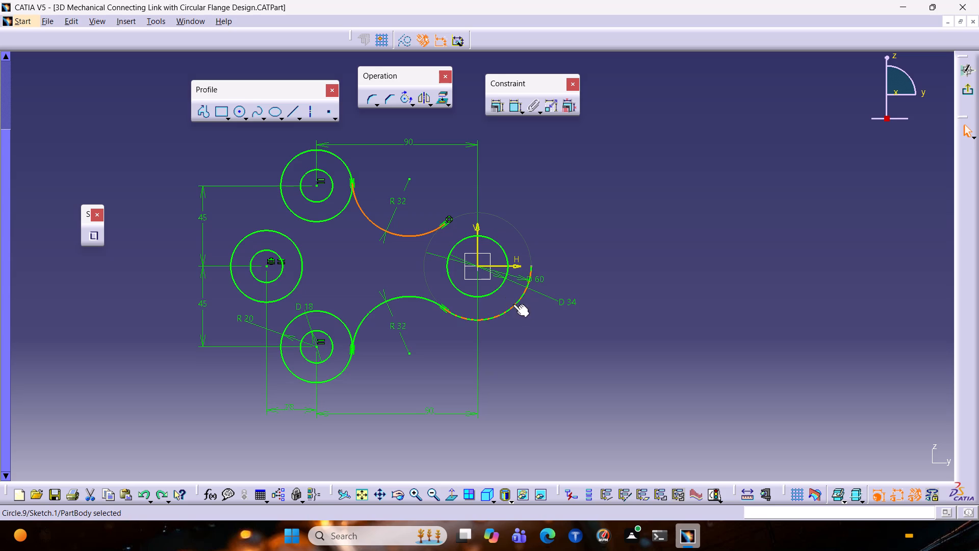
# Restore the flange's trimmed outer arc to a full circle with the Close operation.
pyautogui.click(512, 303)
pyautogui.click(406, 102)
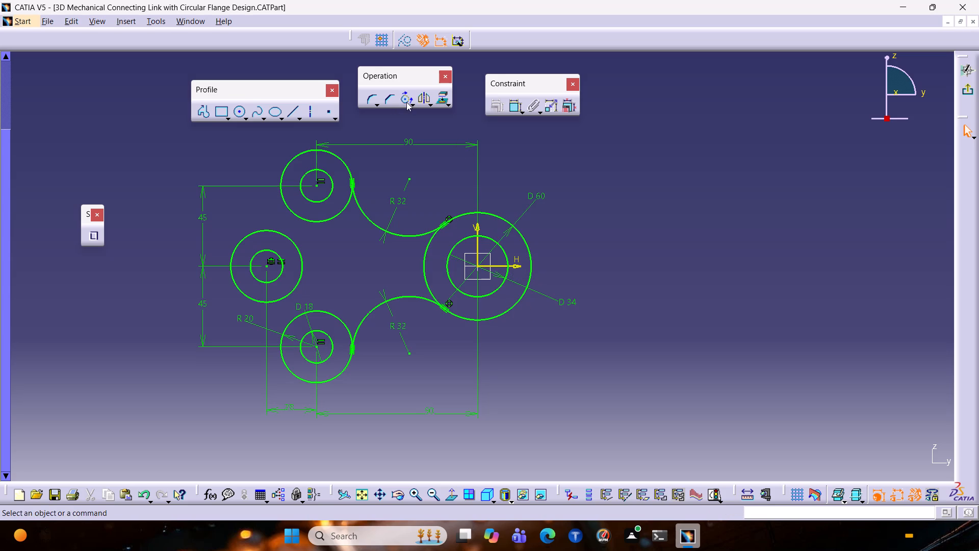
# Create a 32 mm radius Corner between the outer circles of the upper boss and the boss on the H axis.
pyautogui.moveTo(321, 293); pyautogui.dragTo(347, 284, button='middle')
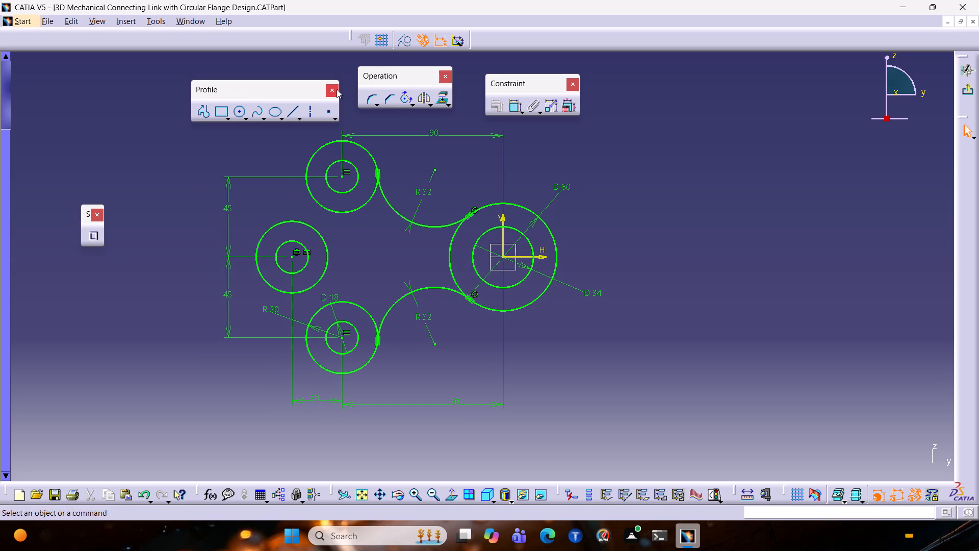
pyautogui.click(369, 96)
pyautogui.click(311, 198)
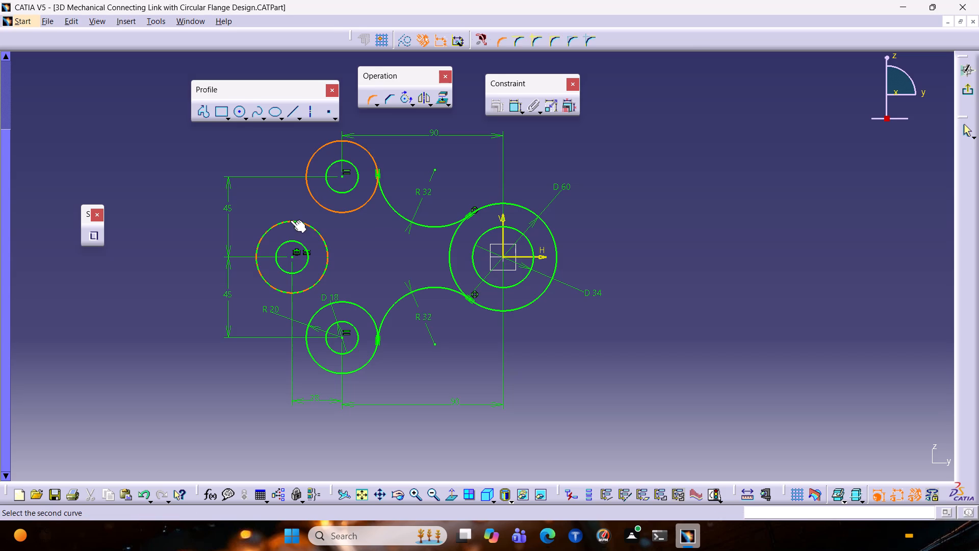
pyautogui.click(288, 221)
pyautogui.write('32')
pyautogui.press('Return')
# Restore the trimmed outer arc of the boss on the H axis to a full circle with the Close operation.
pyautogui.click(326, 275)
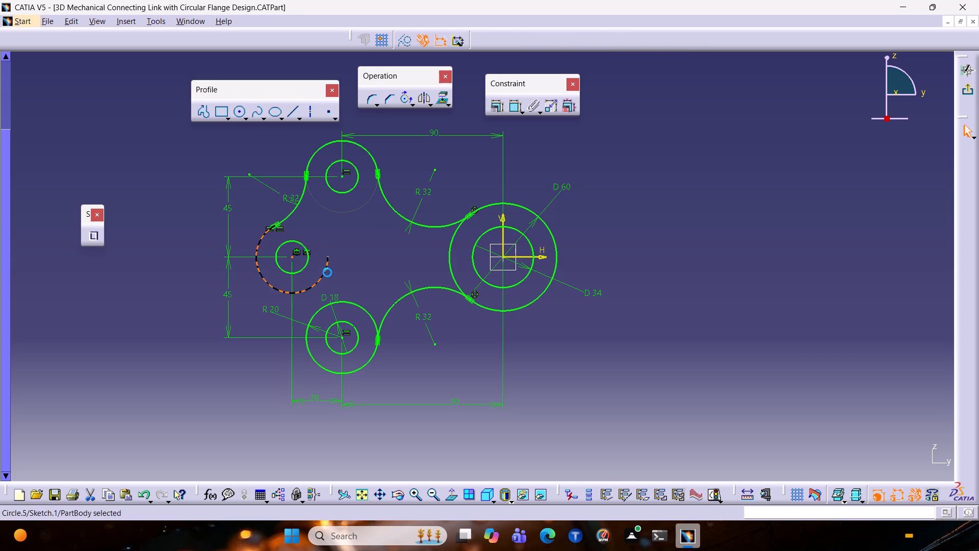
pyautogui.click(407, 98)
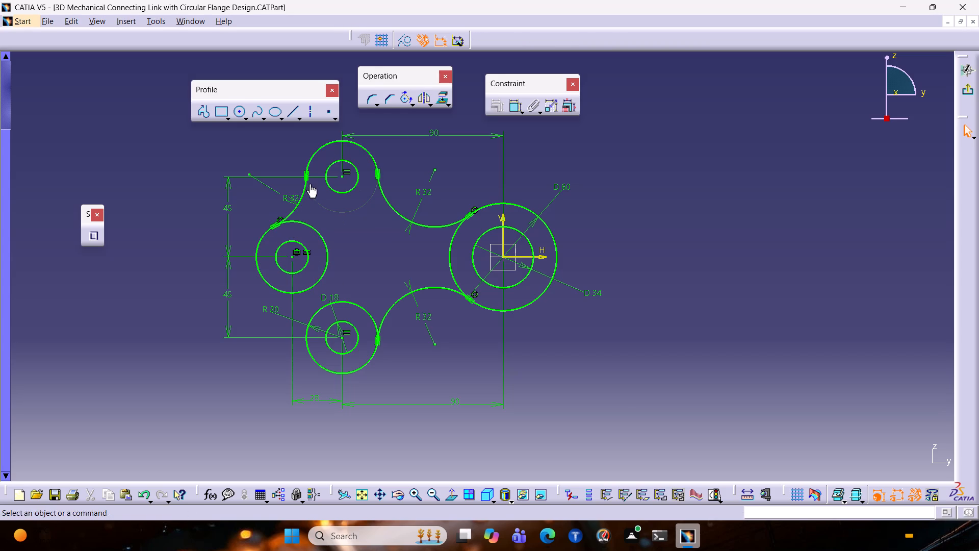
# Create a 32 mm radius Corner between the outer circles of the boss on the H axis and the lower boss.
pyautogui.click(365, 97)
pyautogui.click(278, 290)
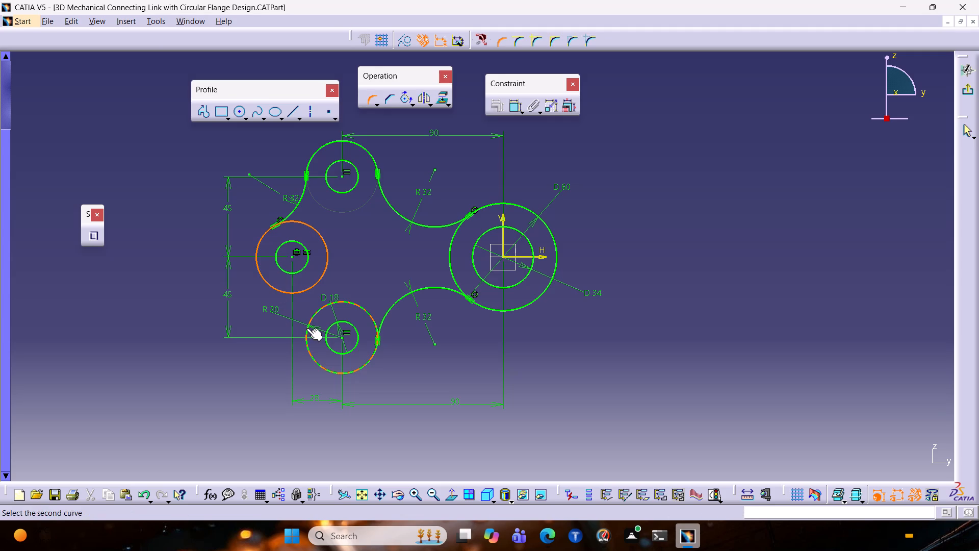
pyautogui.click(306, 329)
pyautogui.write('32')
pyautogui.press('Return')
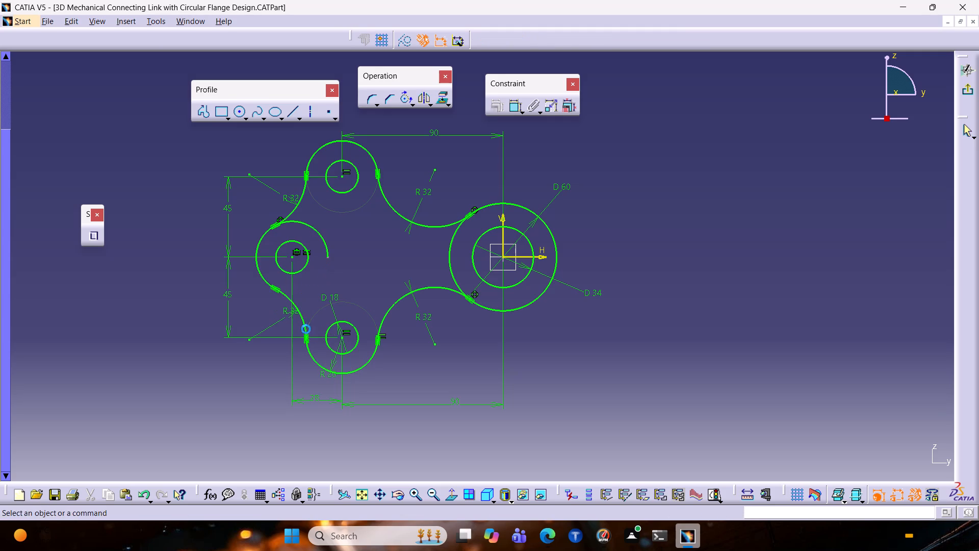
# Close the outer arc of the boss on the H axis into a full circle again.
pyautogui.click(321, 235)
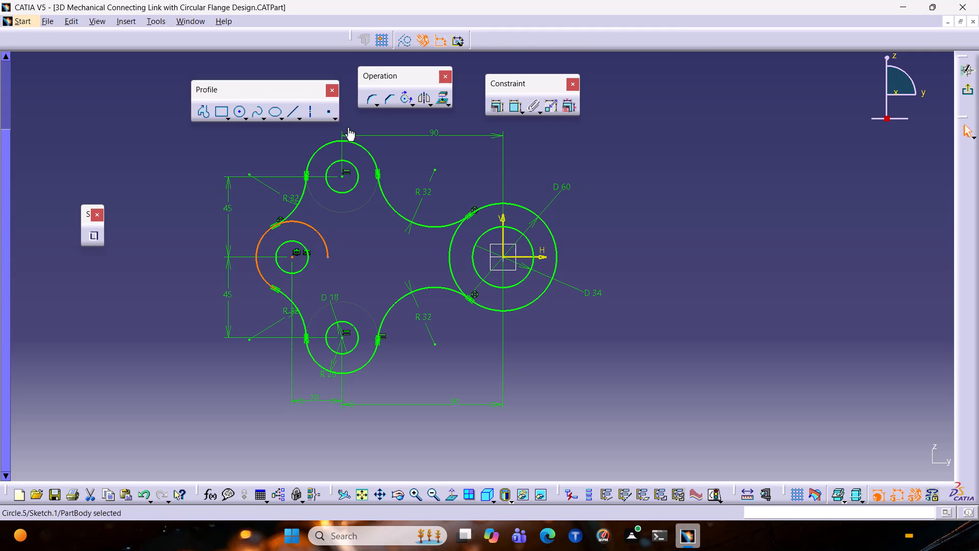
pyautogui.click(404, 101)
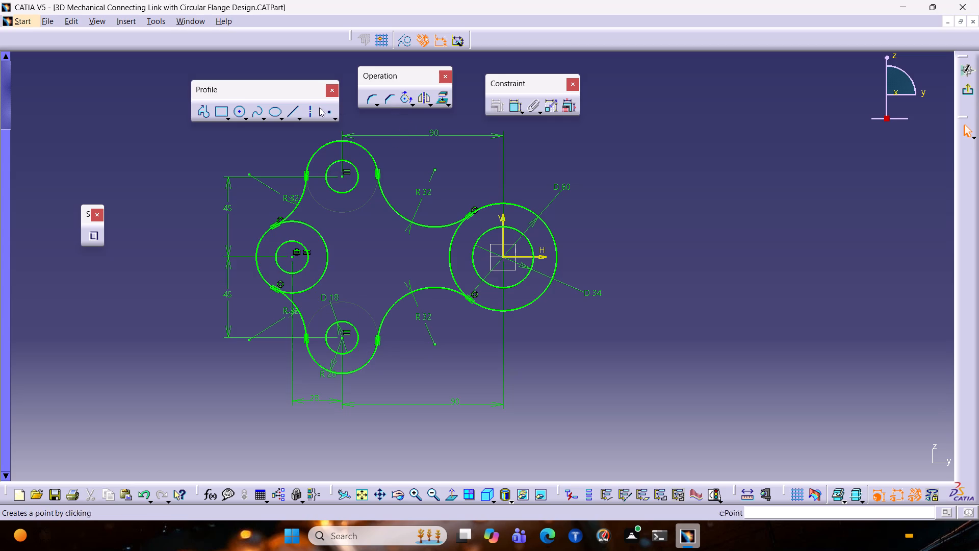
# Quick Trim the inner part of the H-axis boss's outer circle between its two corner arcs, on the flange side.
pyautogui.click(412, 102)
pyautogui.doubleClick(468, 116)
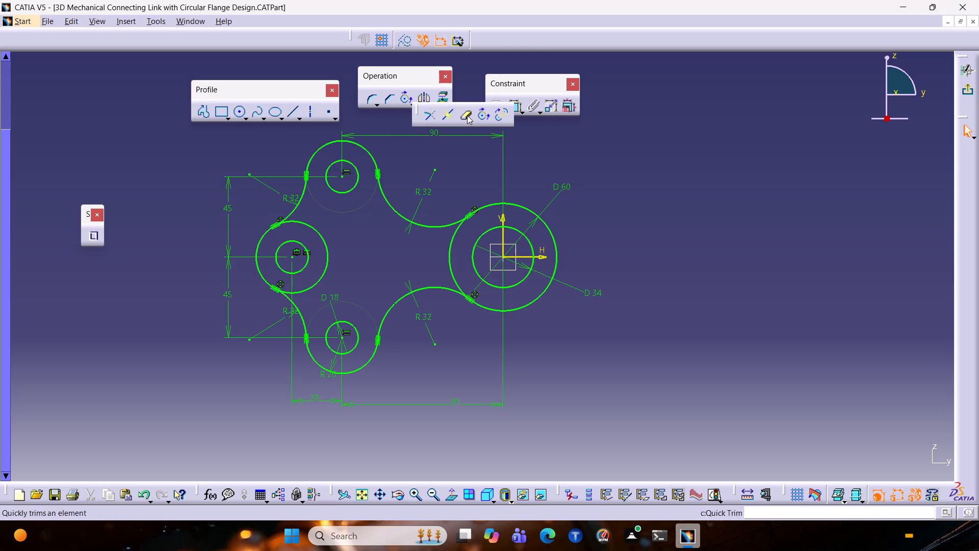
pyautogui.click(327, 251)
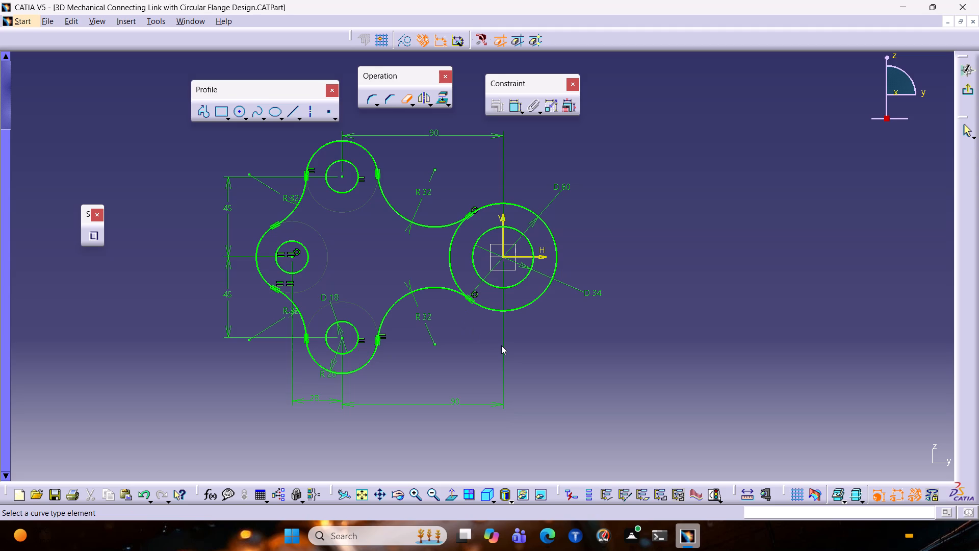
pyautogui.press('Escape')
pyautogui.press('Escape')
pyautogui.press('Escape')
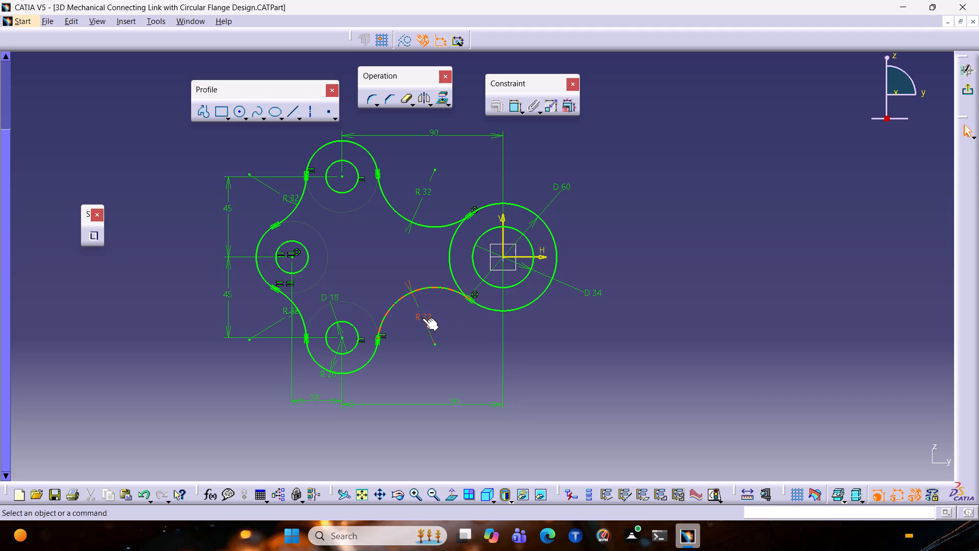
# Delete the radius dimensions of both flange-side corner arcs and of the arc between the upper and H-axis bosses.
pyautogui.click(422, 318)
pyautogui.press('Delete')
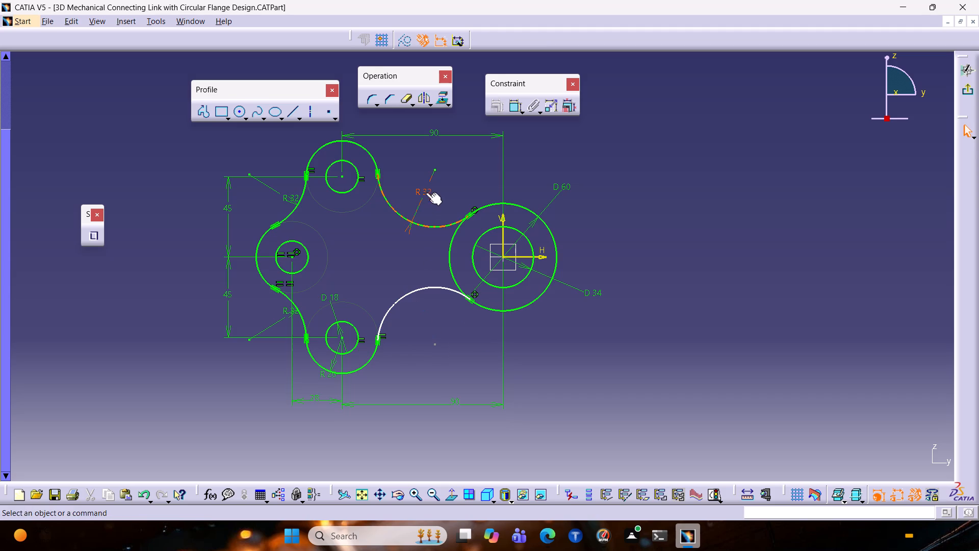
pyautogui.click(426, 185)
pyautogui.press('Delete')
pyautogui.click(292, 203)
pyautogui.press('Delete')
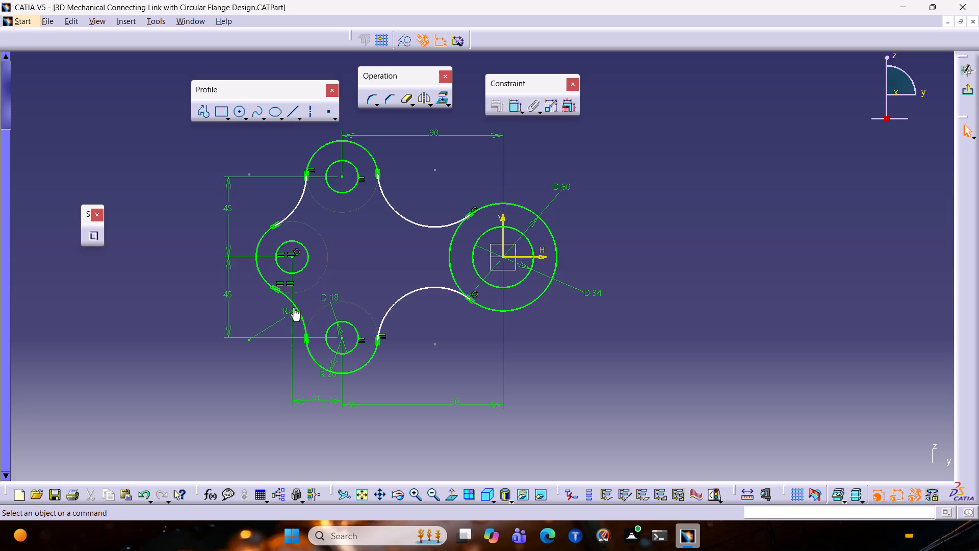
# Apply an Equal constraint to all four corner arcs.
pyautogui.click(295, 304)
pyautogui.keyDown('ctrl'); pyautogui.click(299, 203); pyautogui.keyUp('ctrl')
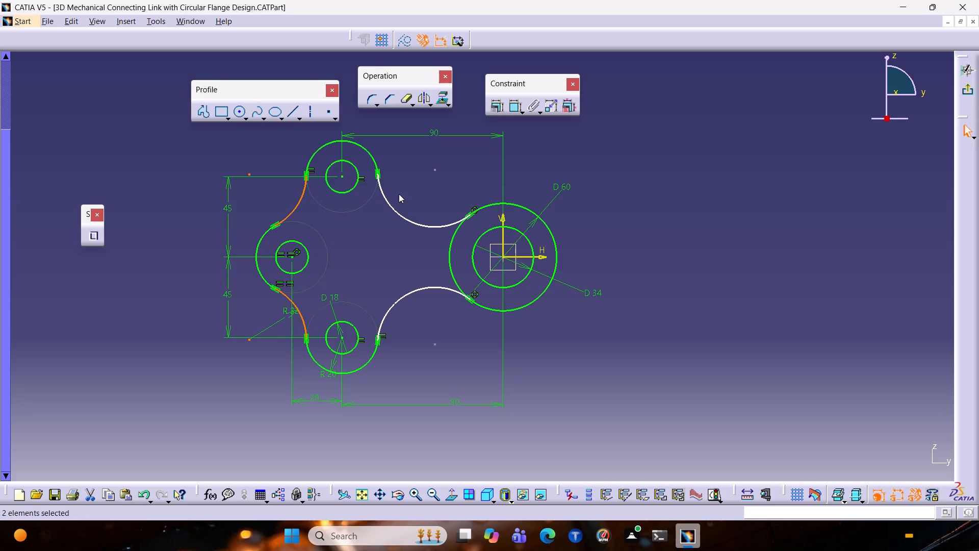
pyautogui.keyDown('ctrl'); pyautogui.click(392, 207); pyautogui.keyUp('ctrl')
pyautogui.keyDown('ctrl'); pyautogui.click(410, 293); pyautogui.keyUp('ctrl')
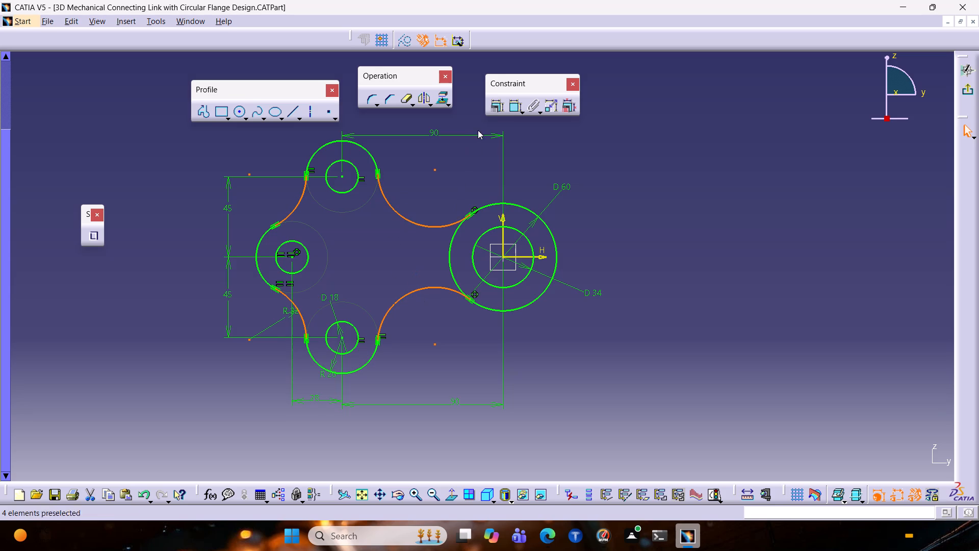
pyautogui.click(490, 110)
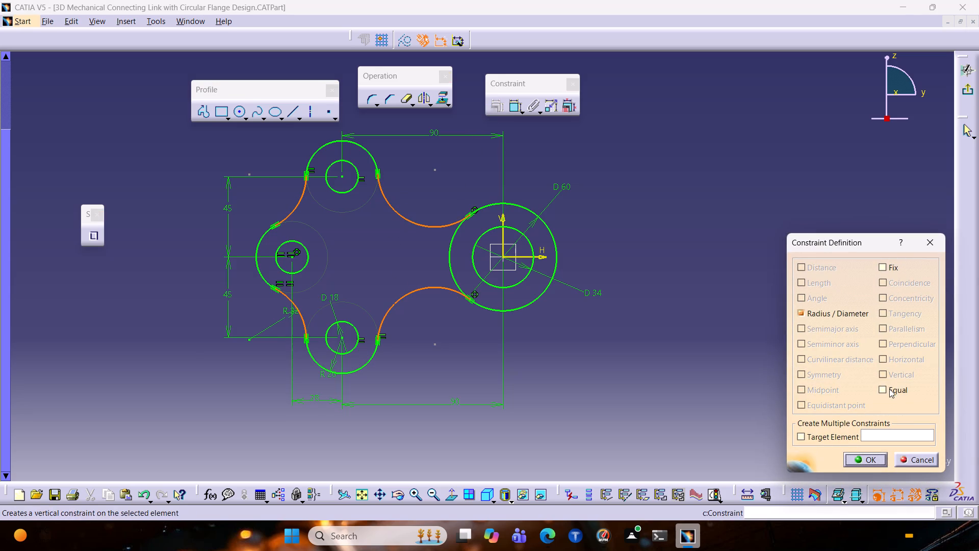
pyautogui.click(889, 389)
pyautogui.click(875, 459)
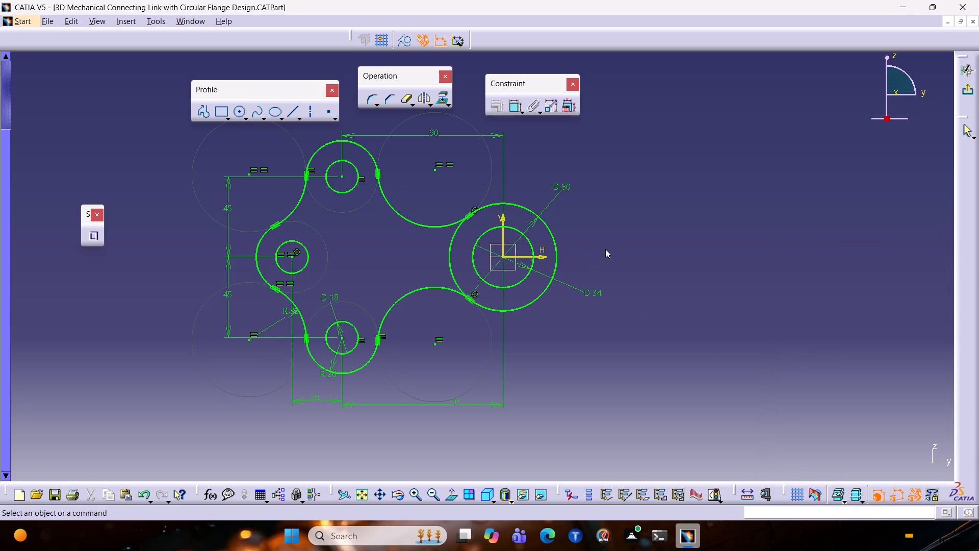
# Check the sketch solving status of the link profile.
pyautogui.click(709, 495)
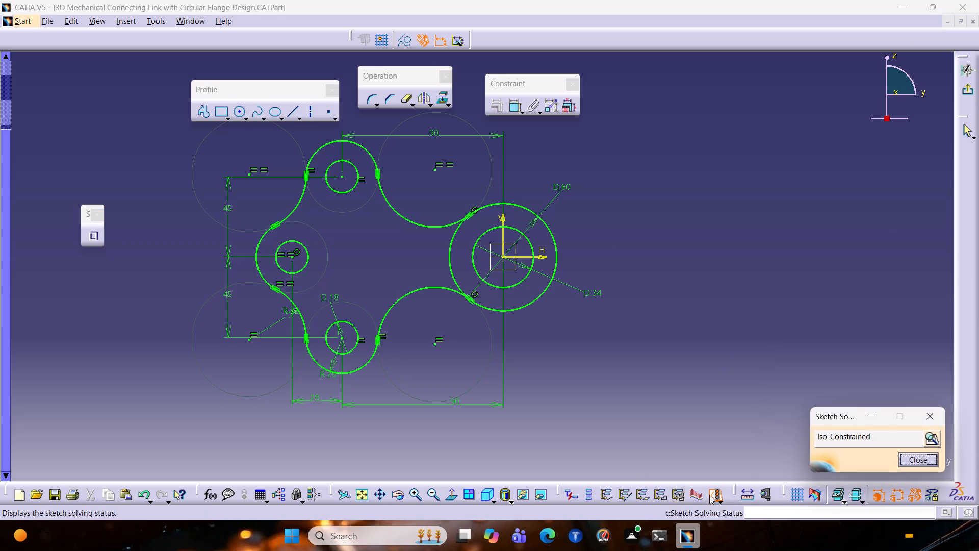
pyautogui.click(739, 400)
pyautogui.click(931, 409)
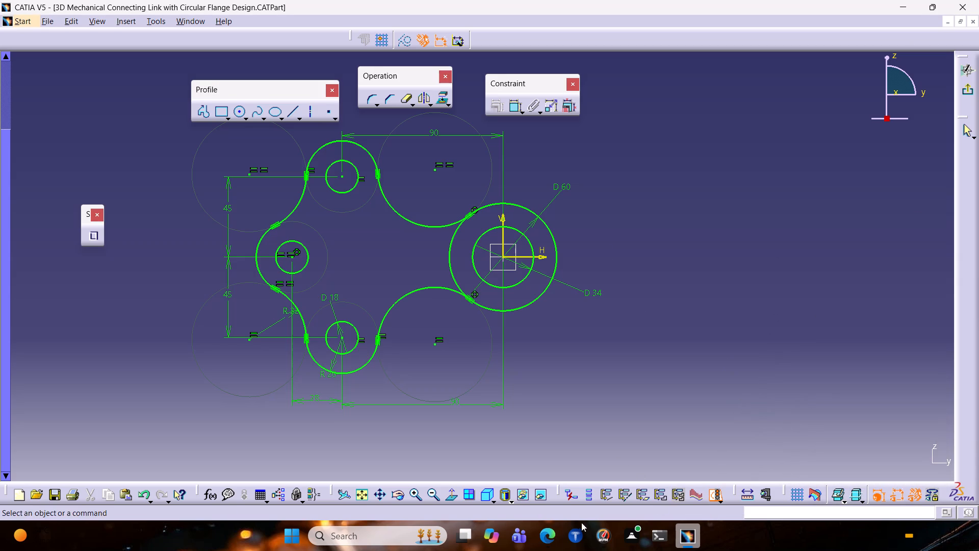
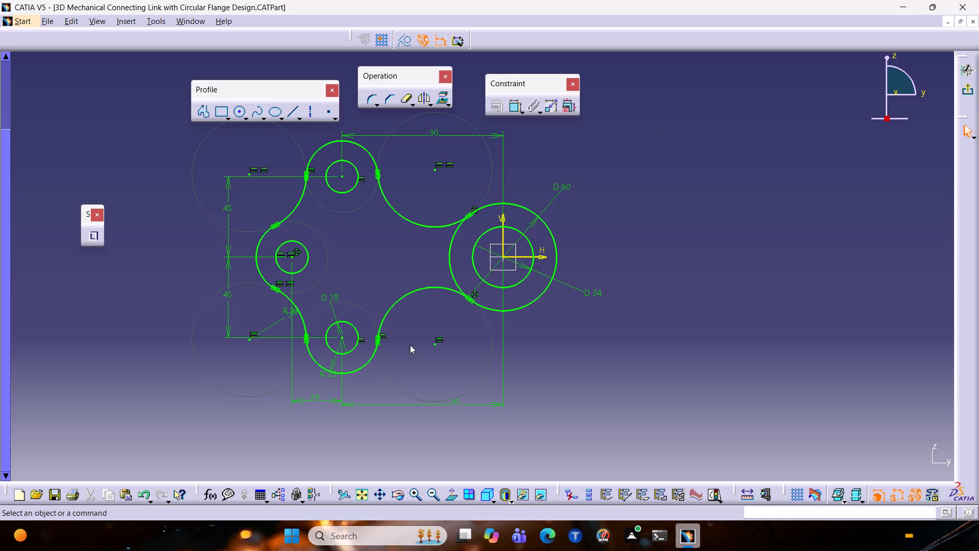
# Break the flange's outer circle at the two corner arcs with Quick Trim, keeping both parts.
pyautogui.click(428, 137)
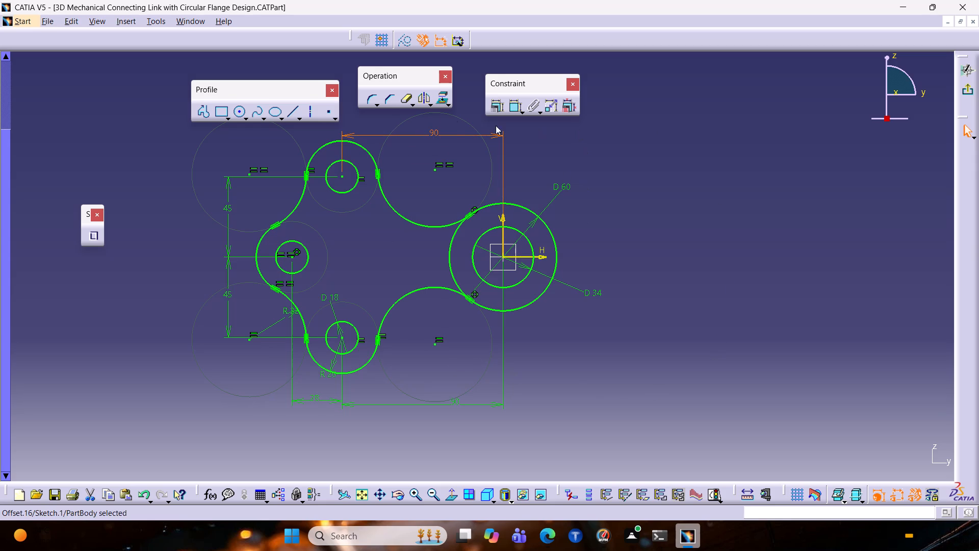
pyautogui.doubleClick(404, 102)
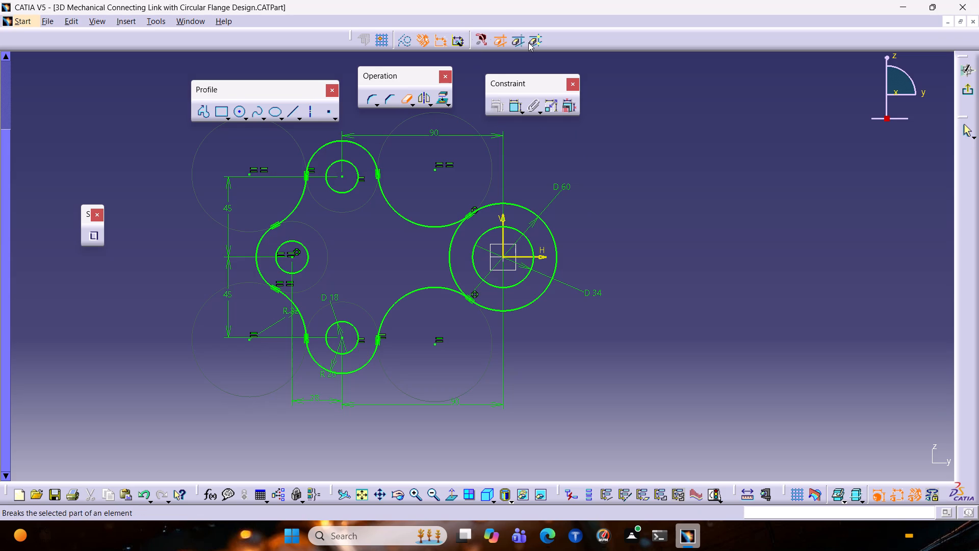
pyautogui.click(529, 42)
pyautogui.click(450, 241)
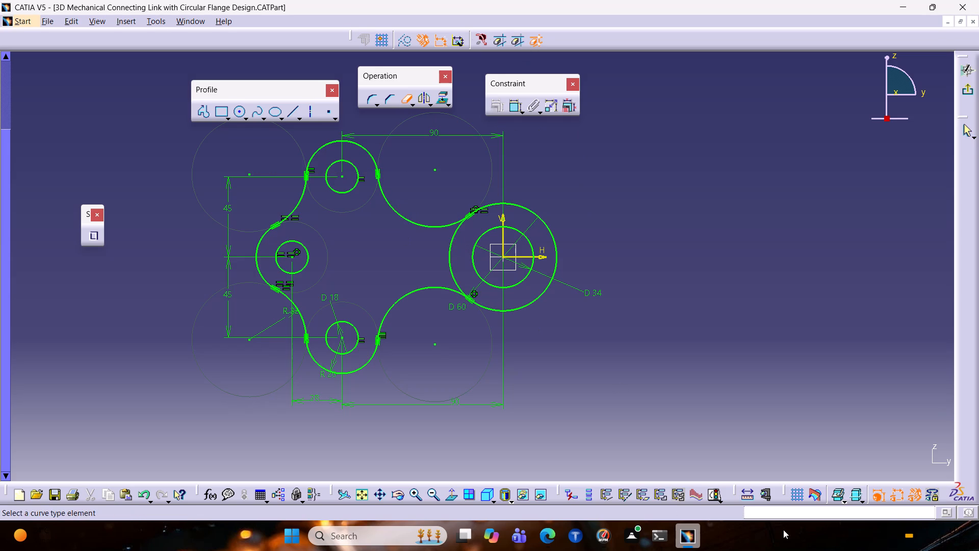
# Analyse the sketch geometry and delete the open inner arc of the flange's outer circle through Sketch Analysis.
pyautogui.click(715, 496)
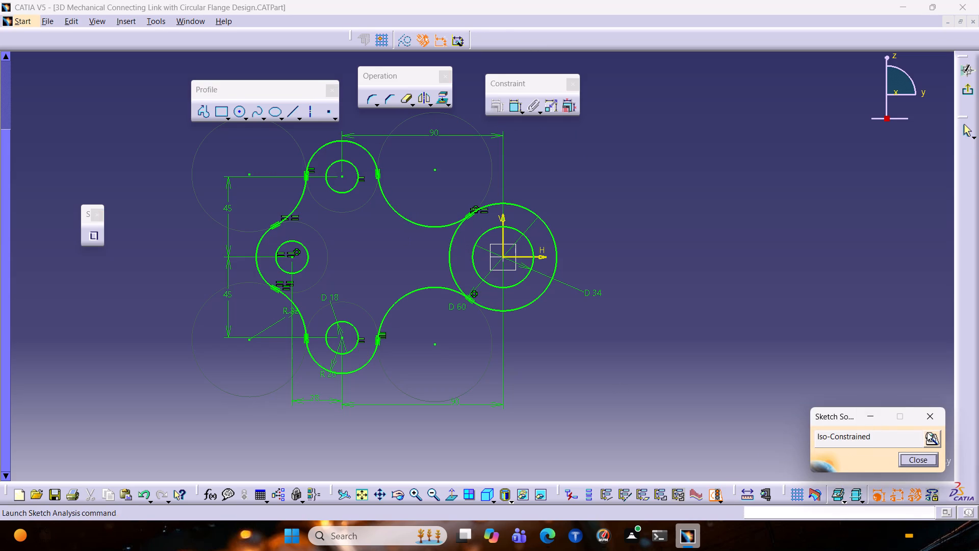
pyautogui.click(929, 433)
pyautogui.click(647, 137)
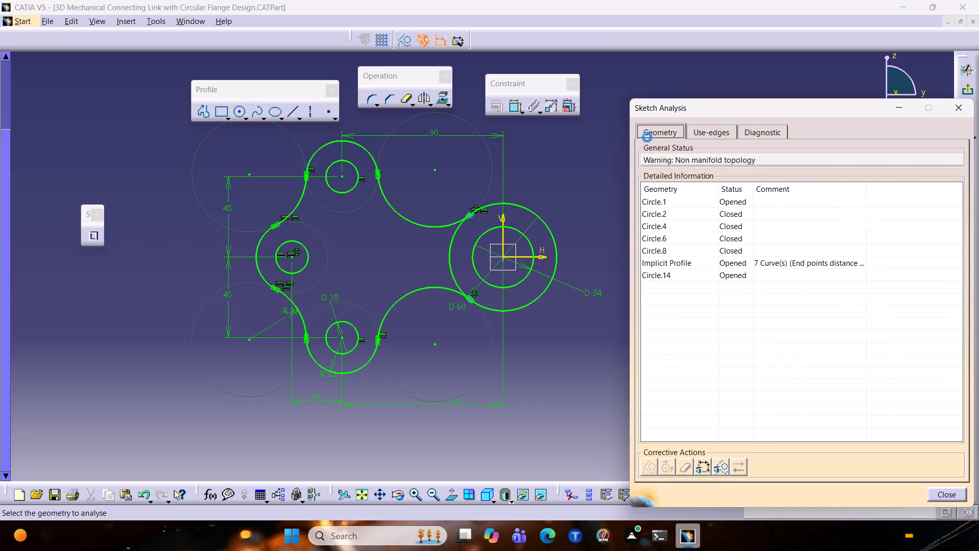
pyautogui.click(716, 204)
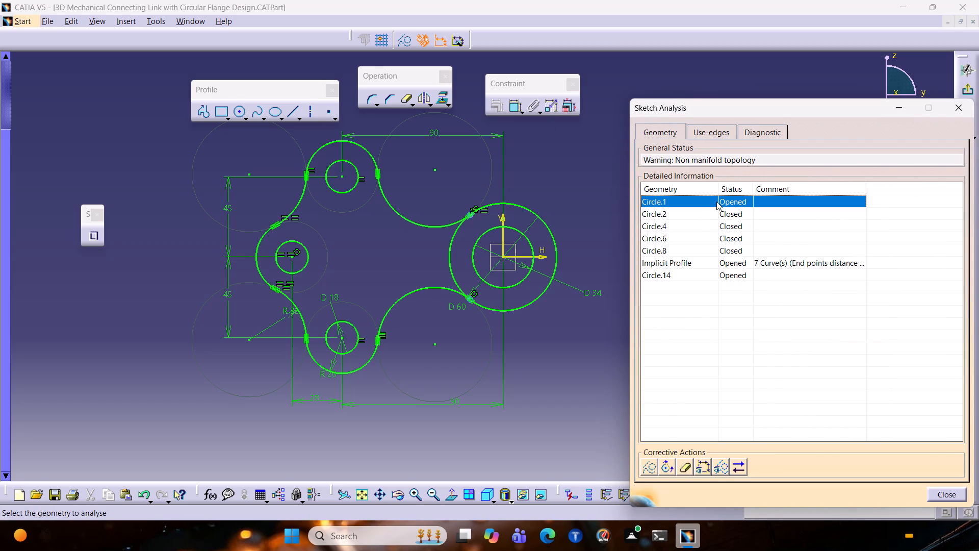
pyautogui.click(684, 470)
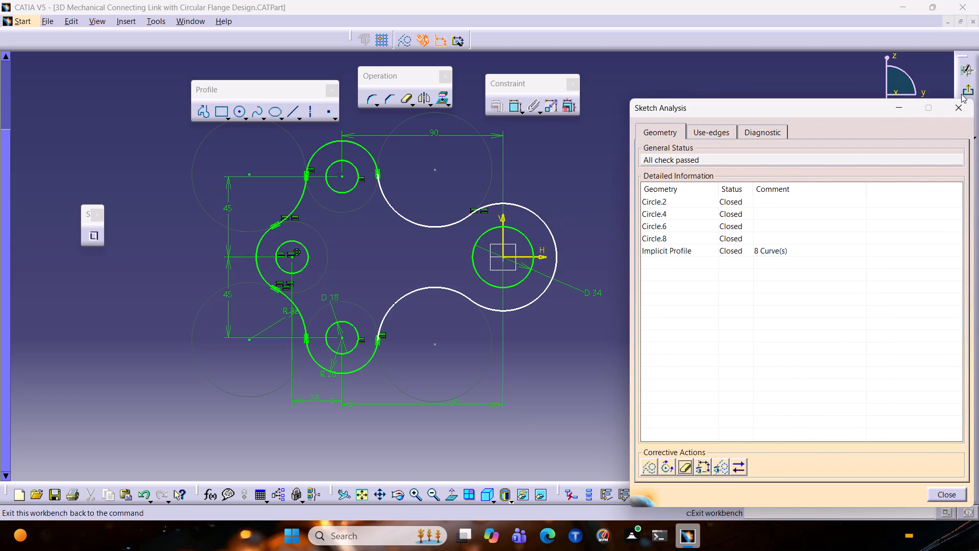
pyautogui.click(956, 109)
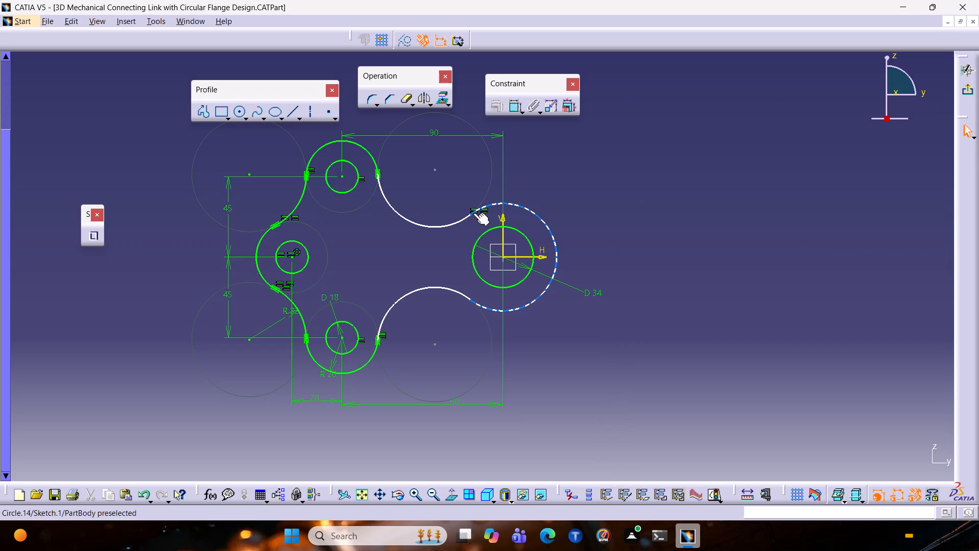
# Close the flange's remaining outer arc into a full circle with Close Arc.
pyautogui.click(473, 213)
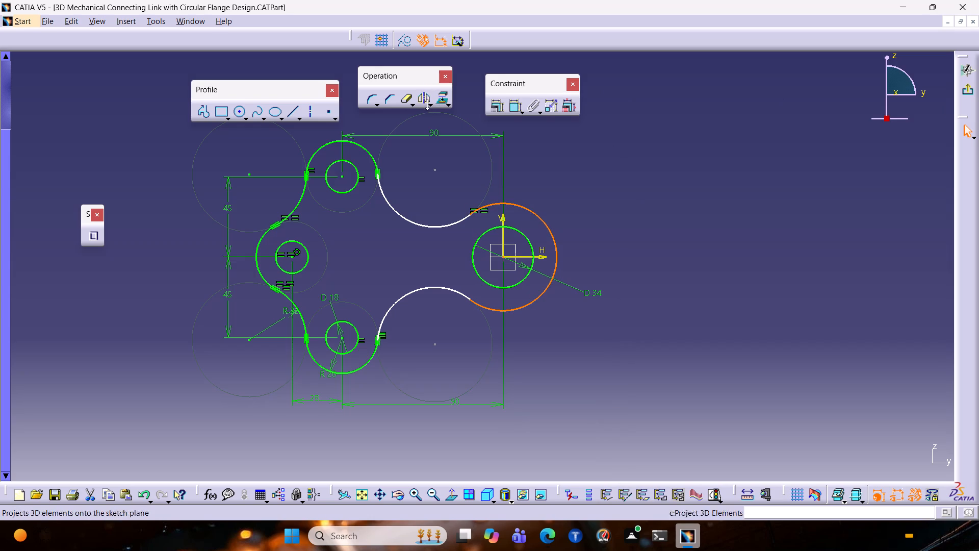
pyautogui.click(427, 105)
pyautogui.click(415, 122)
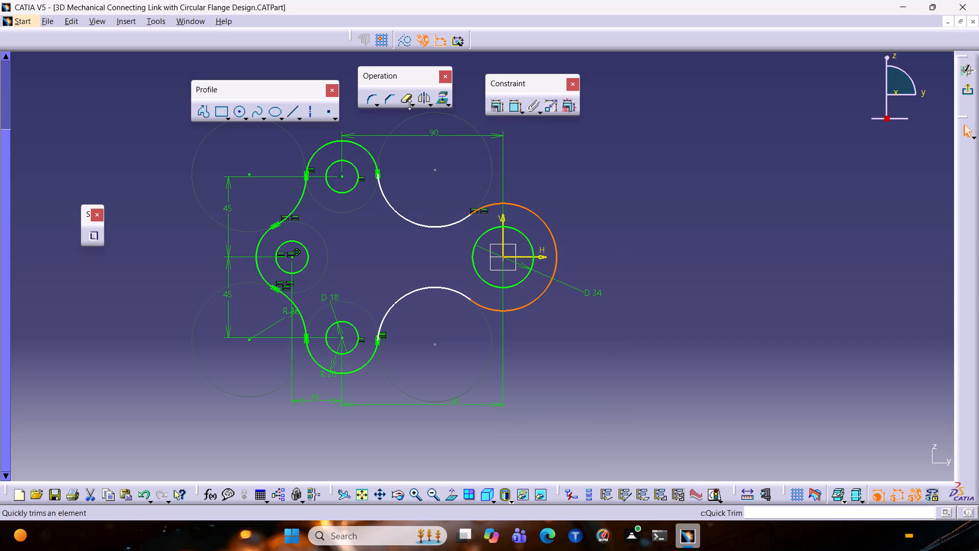
pyautogui.click(410, 105)
pyautogui.click(477, 118)
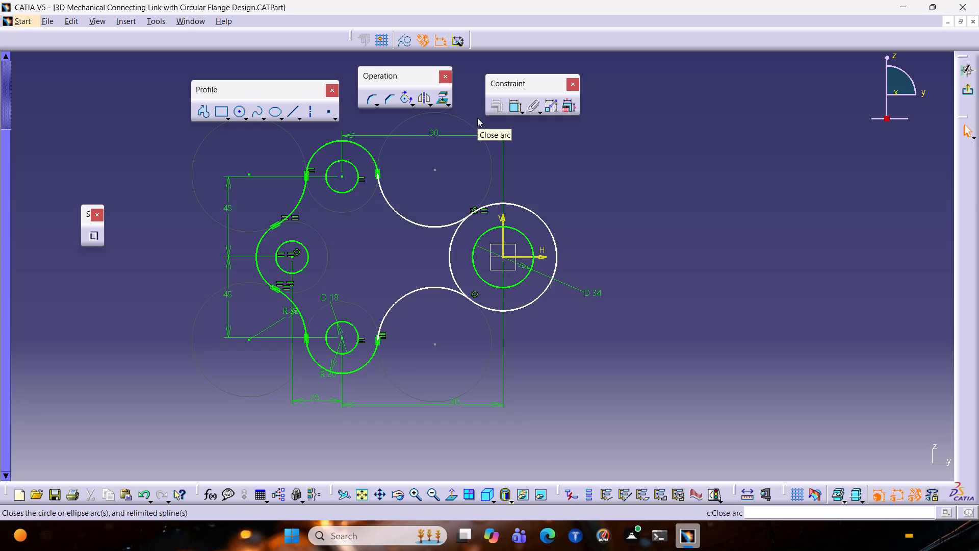
# Dimension the diameter of the flange's outer circle.
pyautogui.click(589, 212)
pyautogui.click(531, 211)
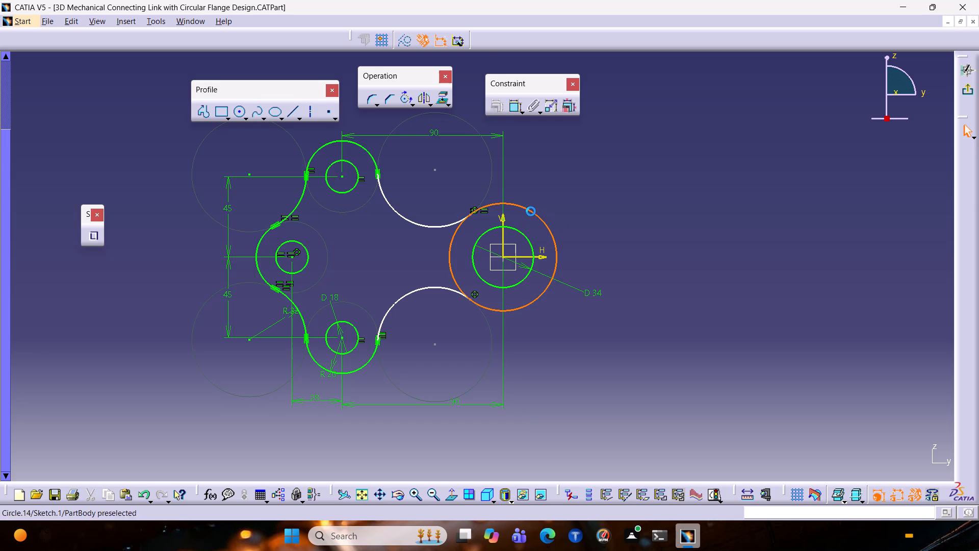
pyautogui.click(510, 104)
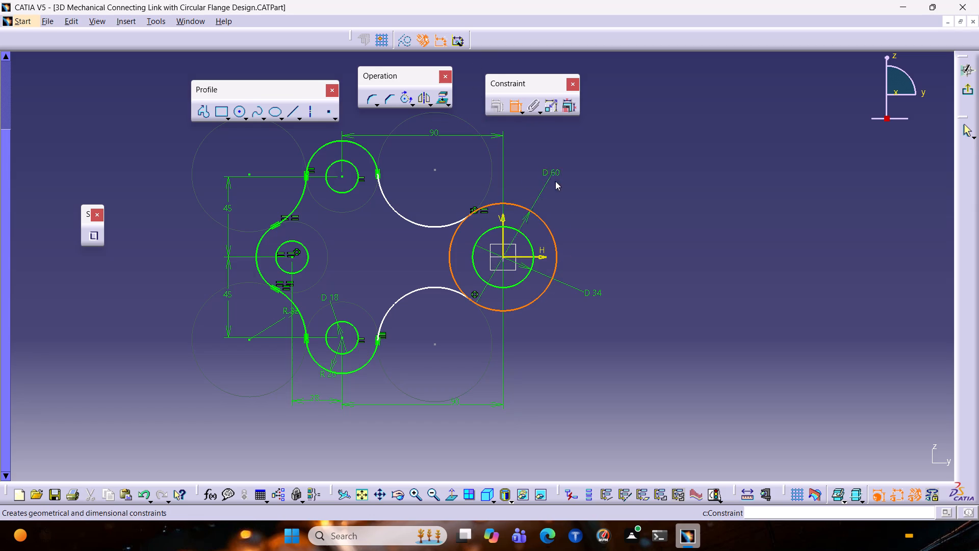
pyautogui.click(571, 201)
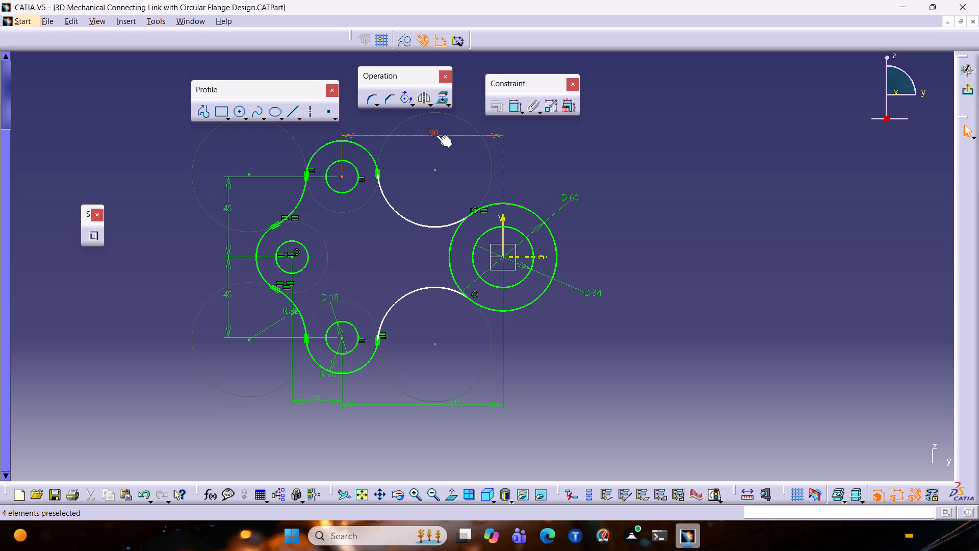
# Delete the upper boss arc, its hole and both adjoining corner arcs.
pyautogui.click(415, 221)
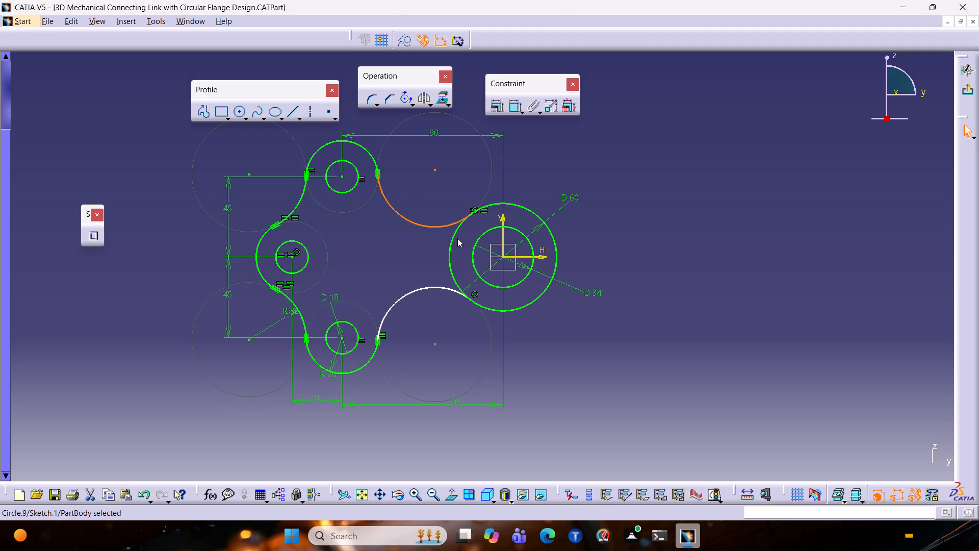
pyautogui.moveTo(632, 401); pyautogui.dragTo(556, 418)
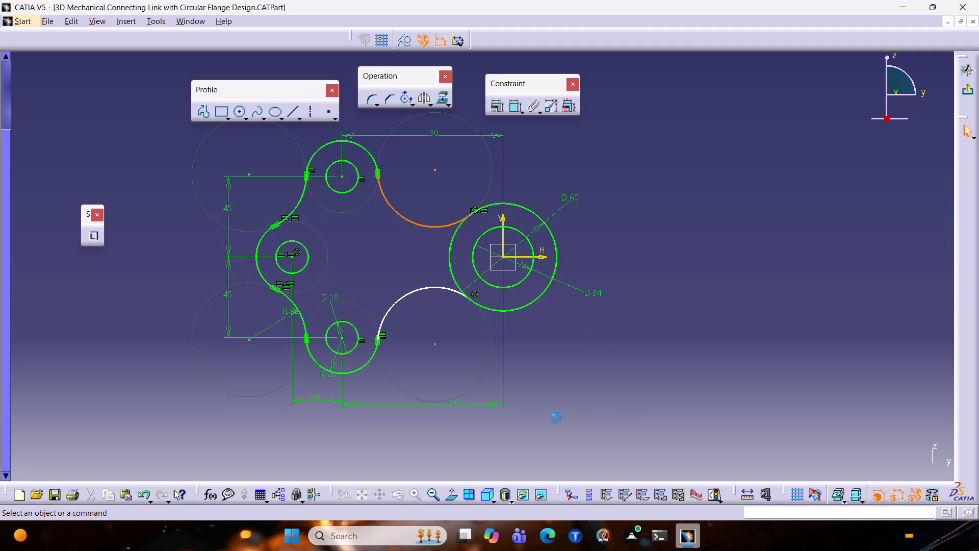
pyautogui.moveTo(556, 418); pyautogui.dragTo(449, 250)
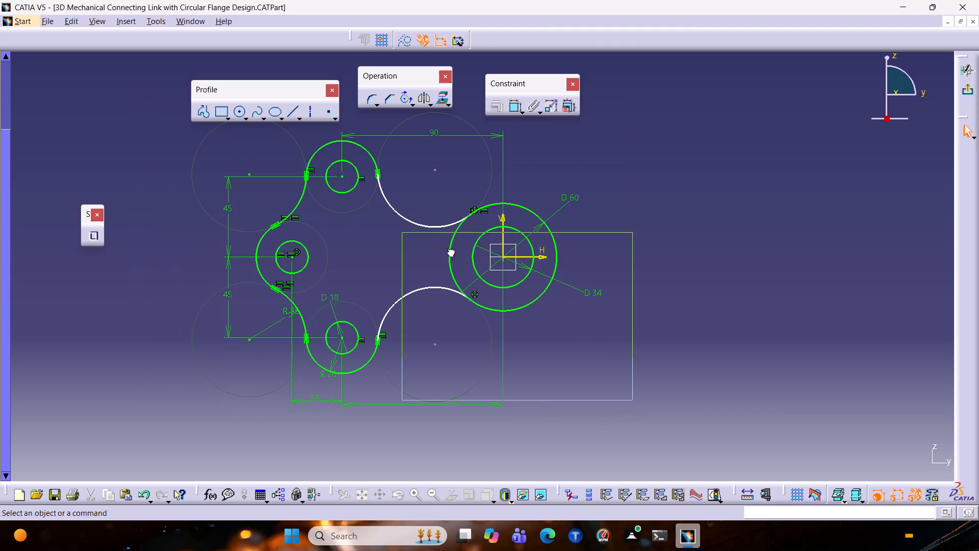
pyautogui.moveTo(449, 250); pyautogui.dragTo(589, 301)
pyautogui.moveTo(394, 254); pyautogui.dragTo(303, 151)
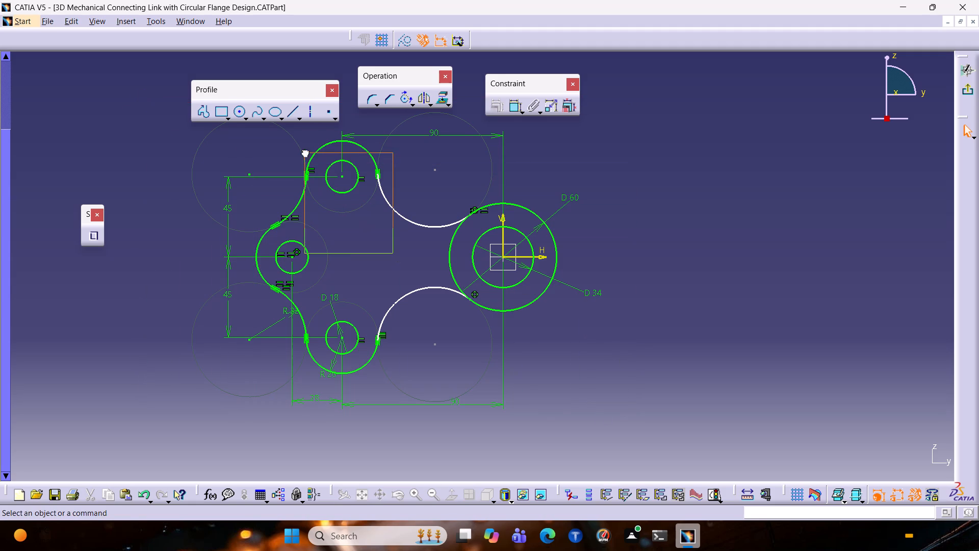
pyautogui.moveTo(303, 151); pyautogui.dragTo(312, 137)
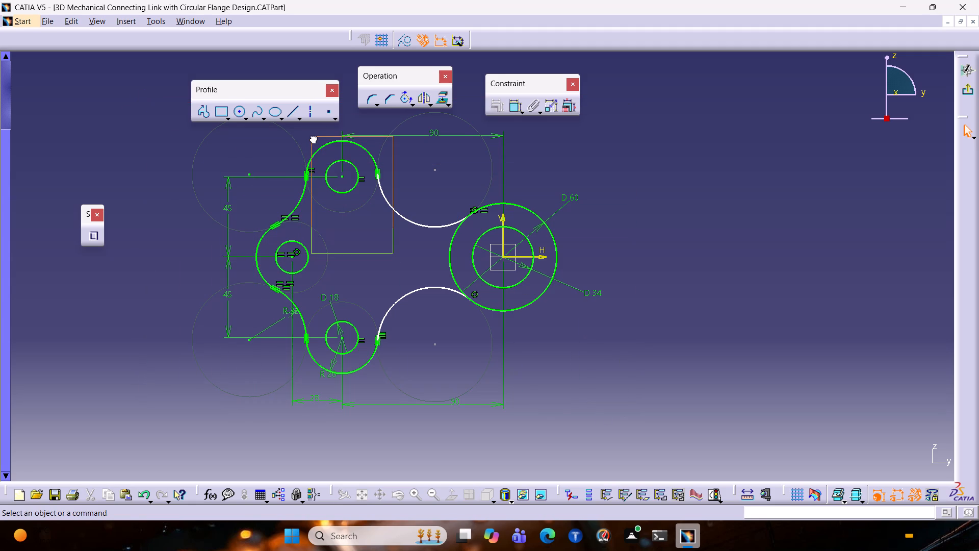
pyautogui.moveTo(312, 137); pyautogui.dragTo(308, 137)
pyautogui.press('Delete')
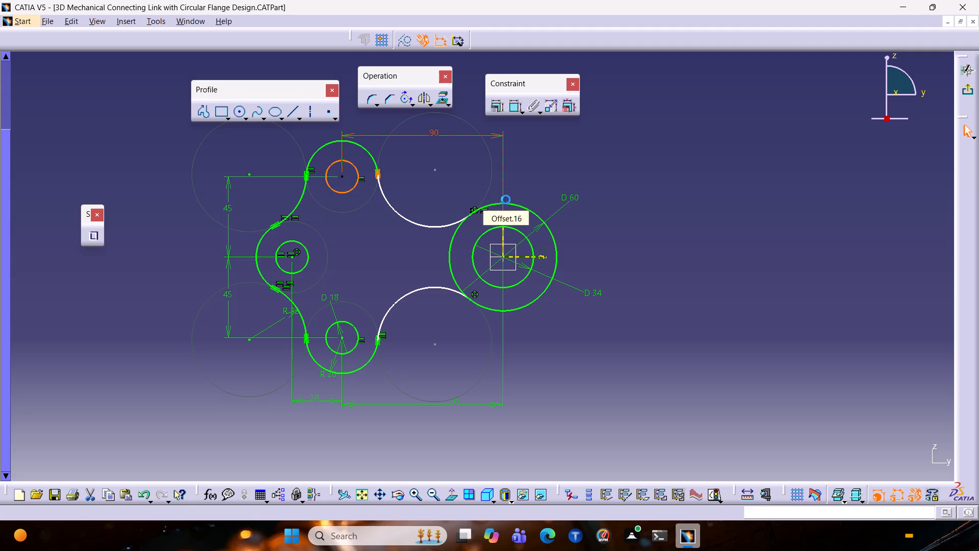
pyautogui.click(300, 191)
pyautogui.press('Delete')
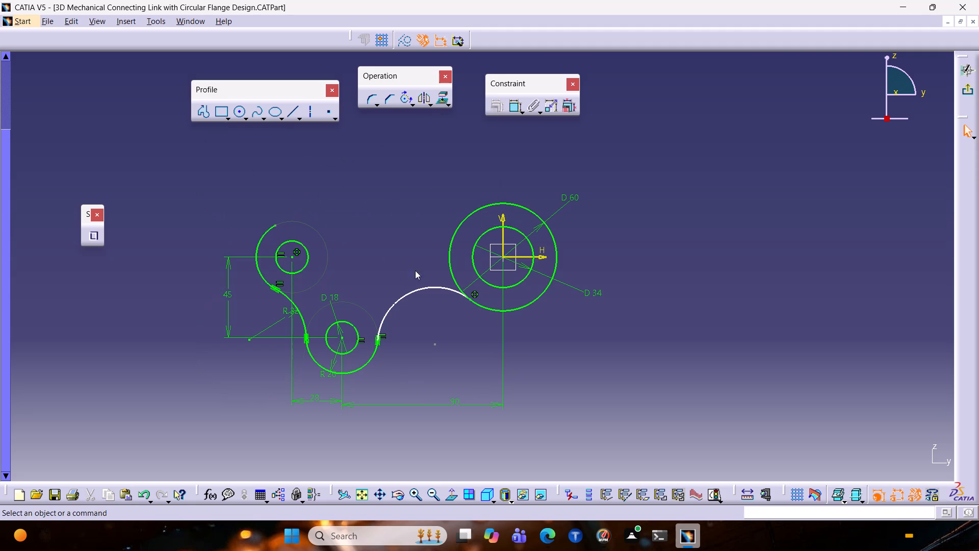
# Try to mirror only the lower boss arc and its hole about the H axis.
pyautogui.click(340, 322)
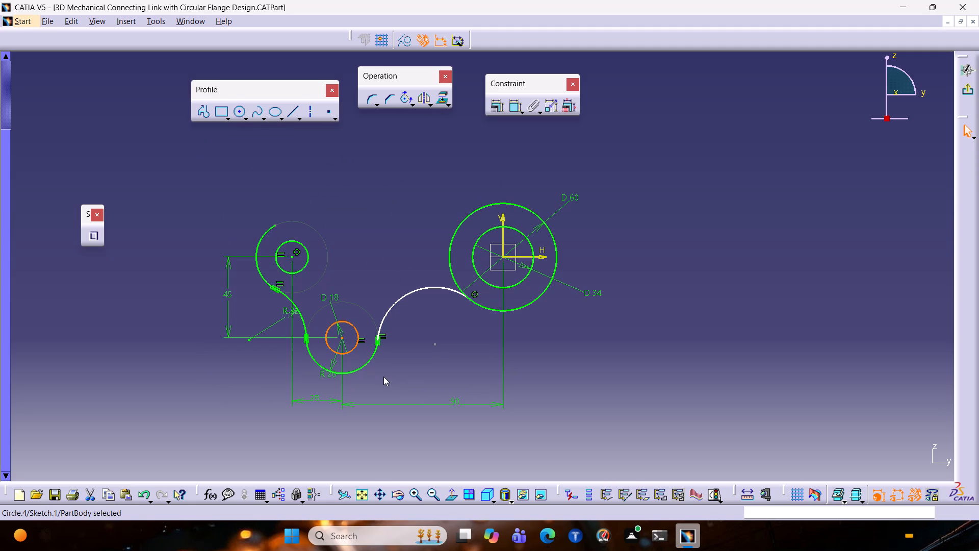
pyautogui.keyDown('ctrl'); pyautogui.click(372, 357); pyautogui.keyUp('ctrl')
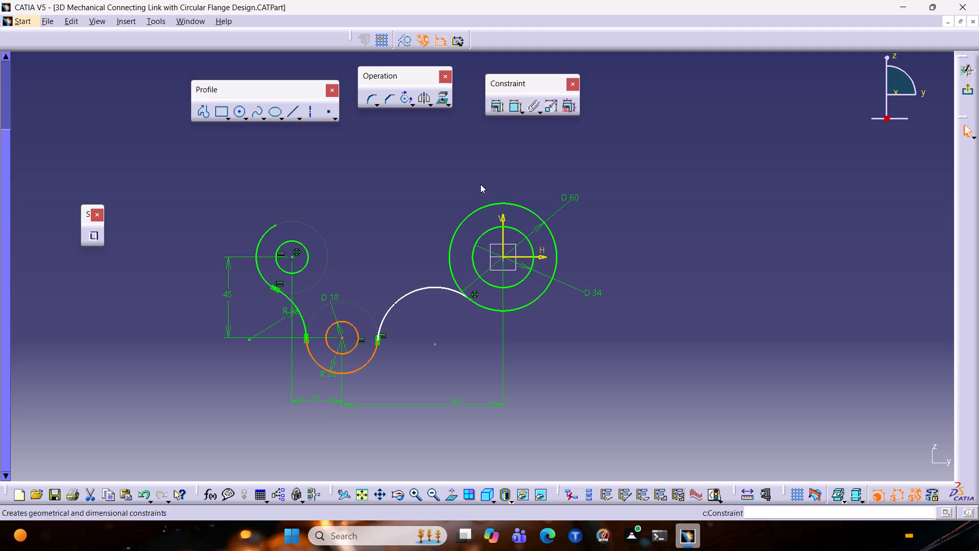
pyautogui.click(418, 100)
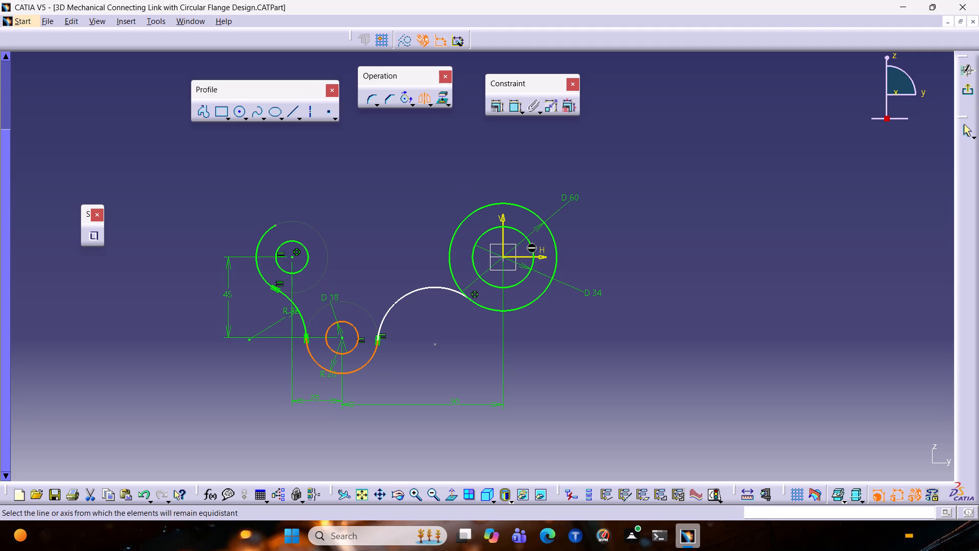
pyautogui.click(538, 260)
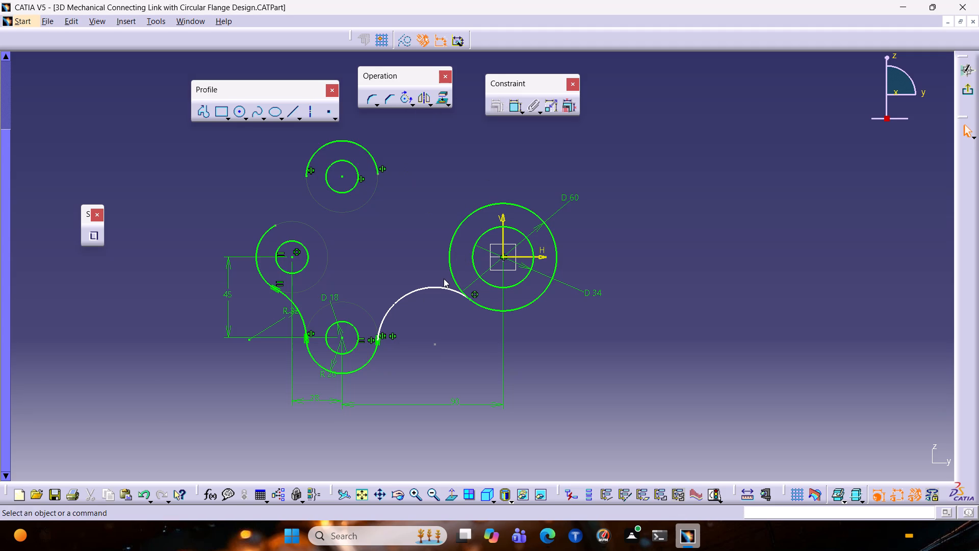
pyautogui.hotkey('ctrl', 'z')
# Mirror the lower boss arc, its hole and the flange-side corner arc about the H axis.
pyautogui.keyDown('ctrl'); pyautogui.click(431, 287); pyautogui.keyUp('ctrl')
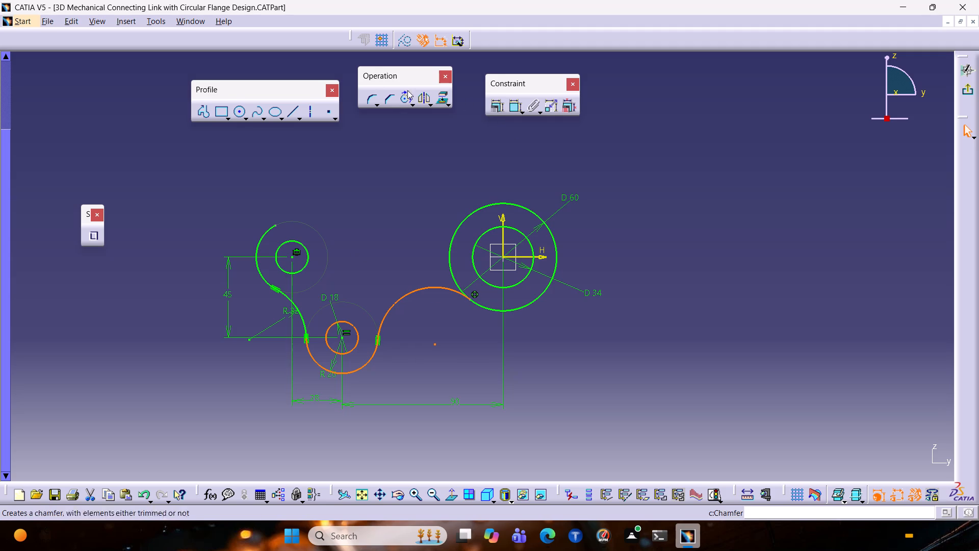
pyautogui.click(424, 103)
pyautogui.click(524, 256)
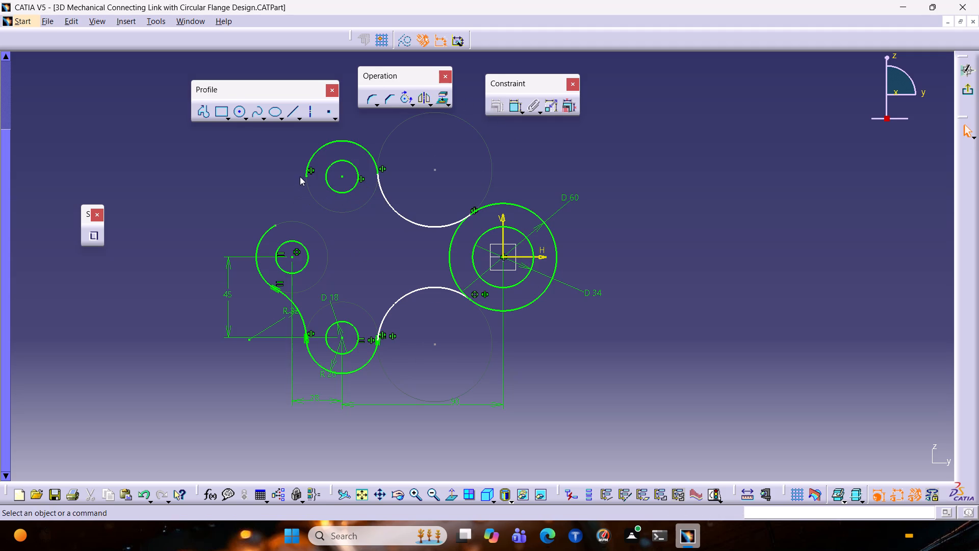
# Add a 32 mm corner between the upper boss arc and the H-axis boss arc.
pyautogui.click(370, 98)
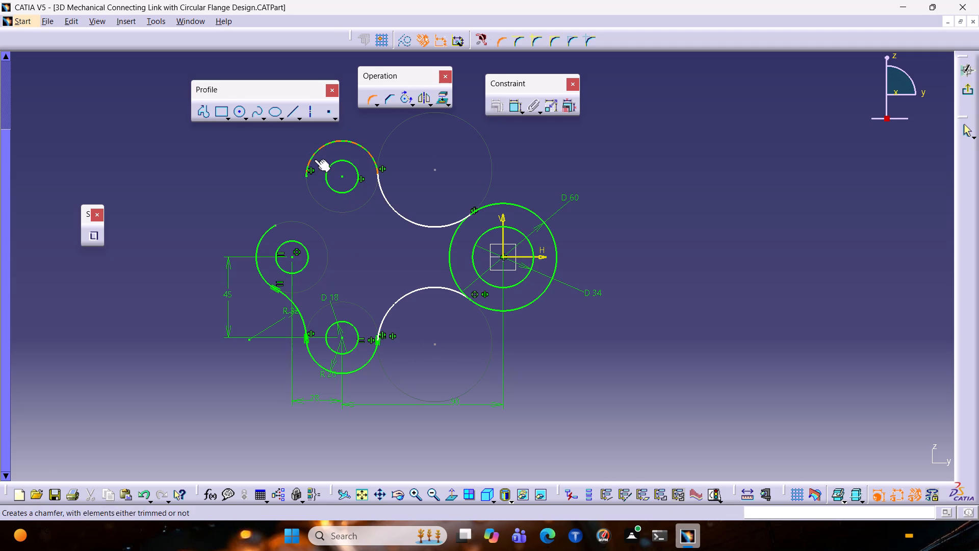
pyautogui.click(312, 159)
pyautogui.click(274, 229)
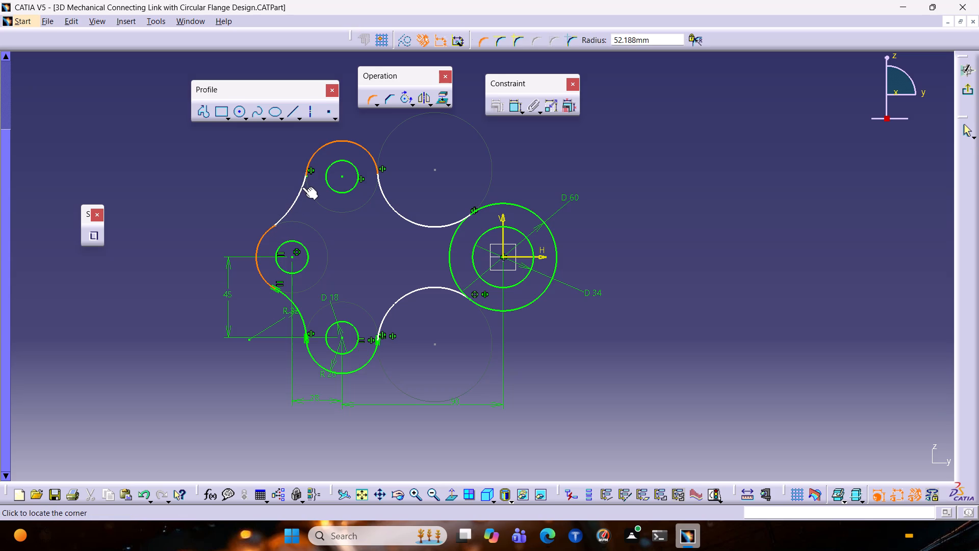
pyautogui.write('32')
pyautogui.press('Return')
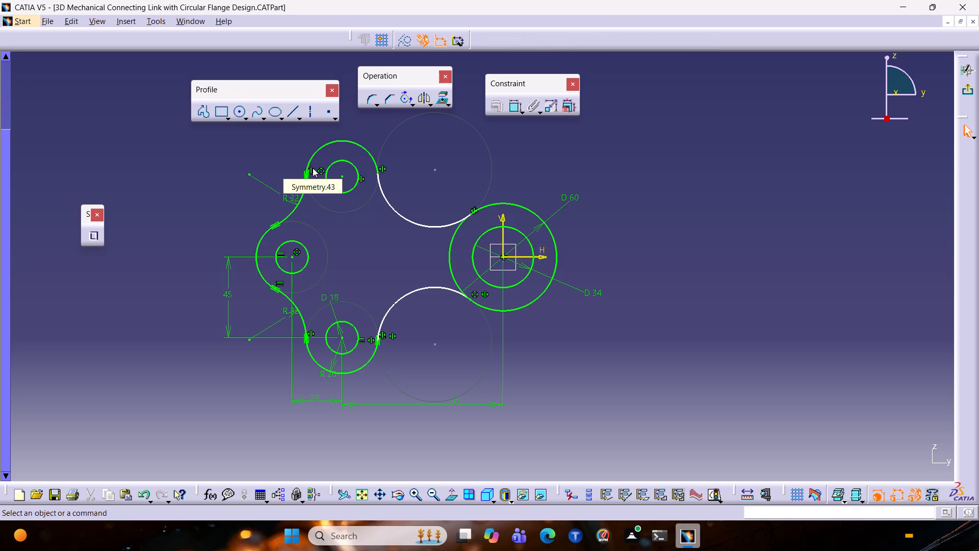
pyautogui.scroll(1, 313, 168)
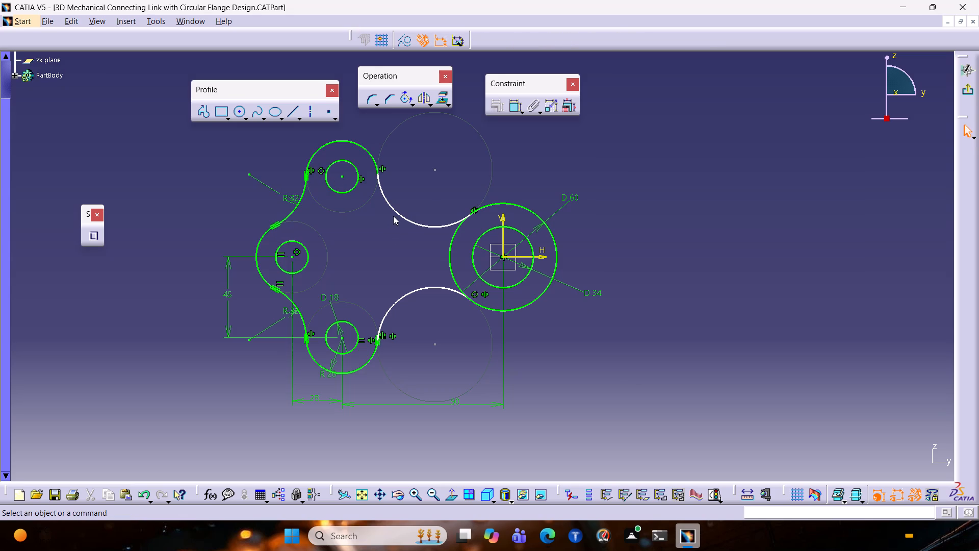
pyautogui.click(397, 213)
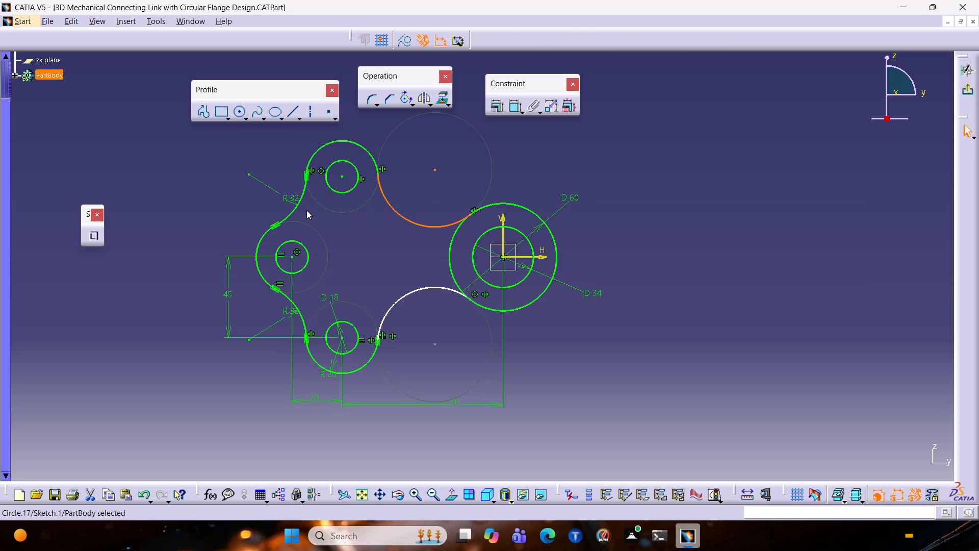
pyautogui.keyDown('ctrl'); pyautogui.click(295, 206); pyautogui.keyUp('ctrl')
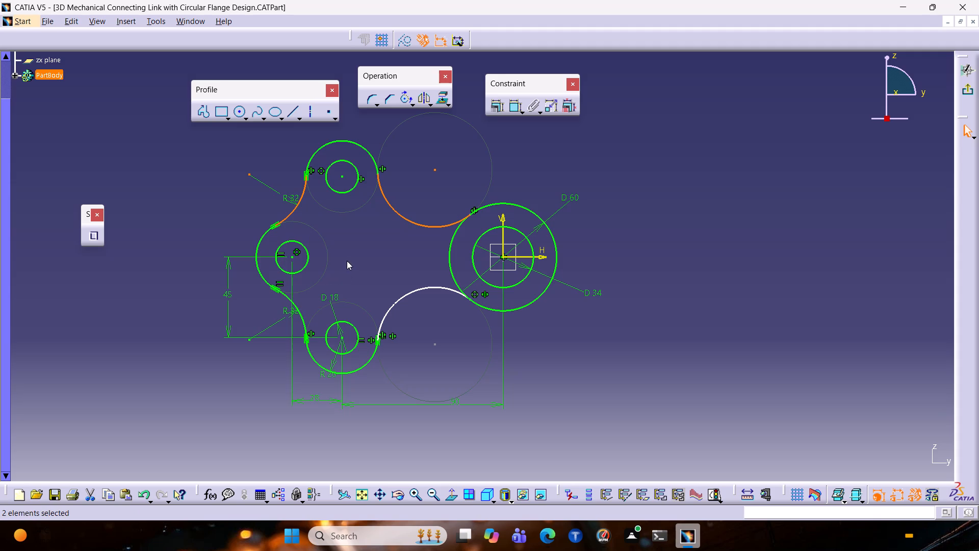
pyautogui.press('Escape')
# Delete the radius dimension of the corner arc between the upper and H-axis bosses.
pyautogui.click(286, 196)
pyautogui.press('Delete')
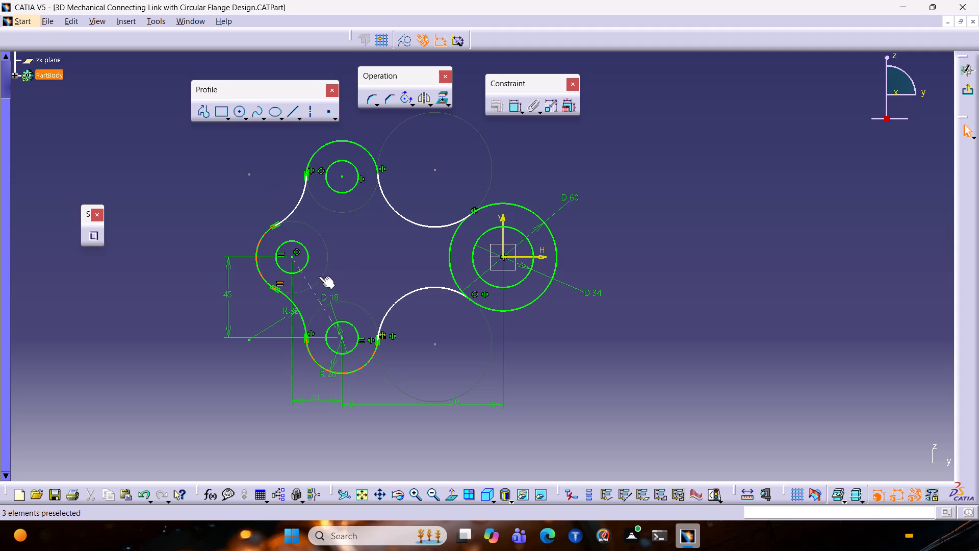
# Select the corner arc between the lower and H-axis bosses.
pyautogui.click(292, 310)
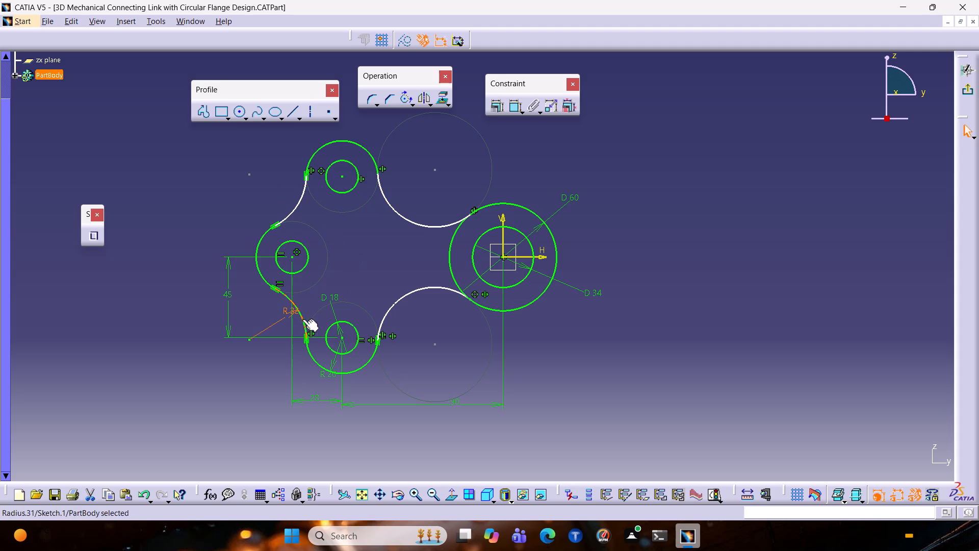
pyautogui.click(297, 316)
pyautogui.click(301, 314)
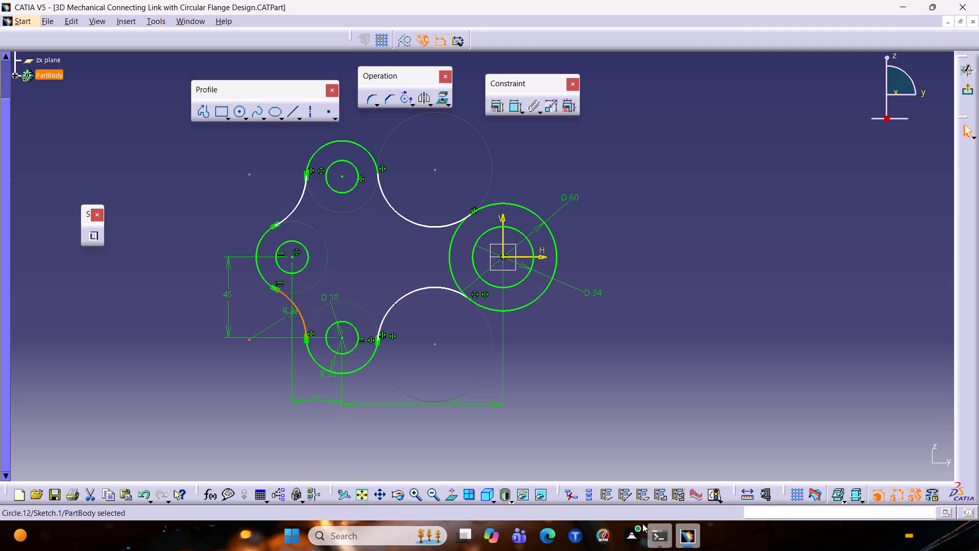
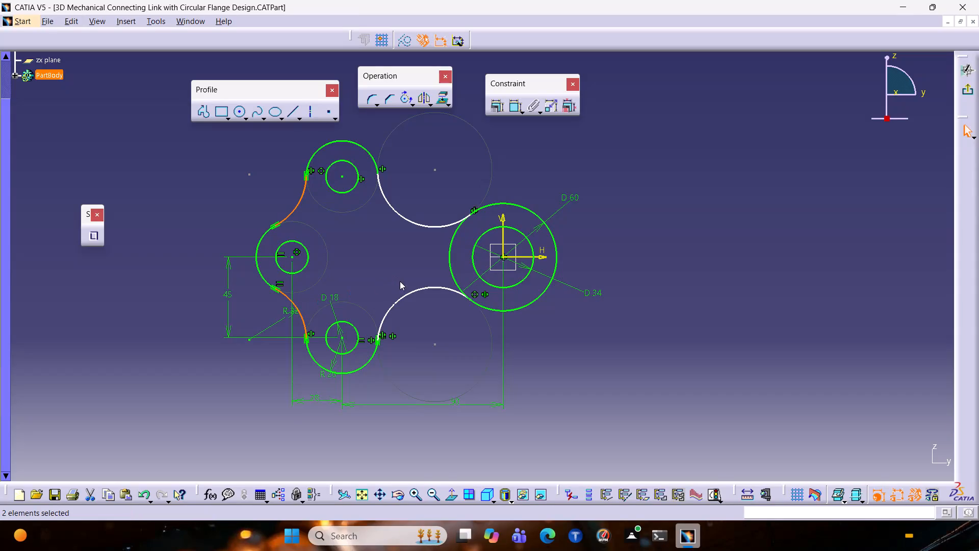
# Add the two flange-side corner arcs to the selected boss-side corner arcs and constrain all four with an Equal constraint.
pyautogui.keyDown('ctrl'); pyautogui.click(410, 293); pyautogui.keyUp('ctrl')
pyautogui.keyDown('ctrl'); pyautogui.click(408, 220); pyautogui.keyUp('ctrl')
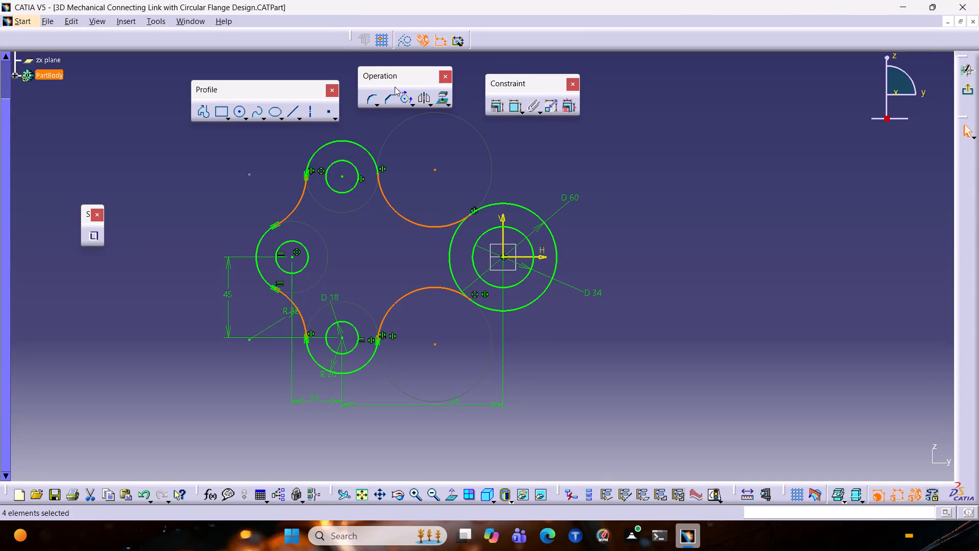
pyautogui.click(497, 107)
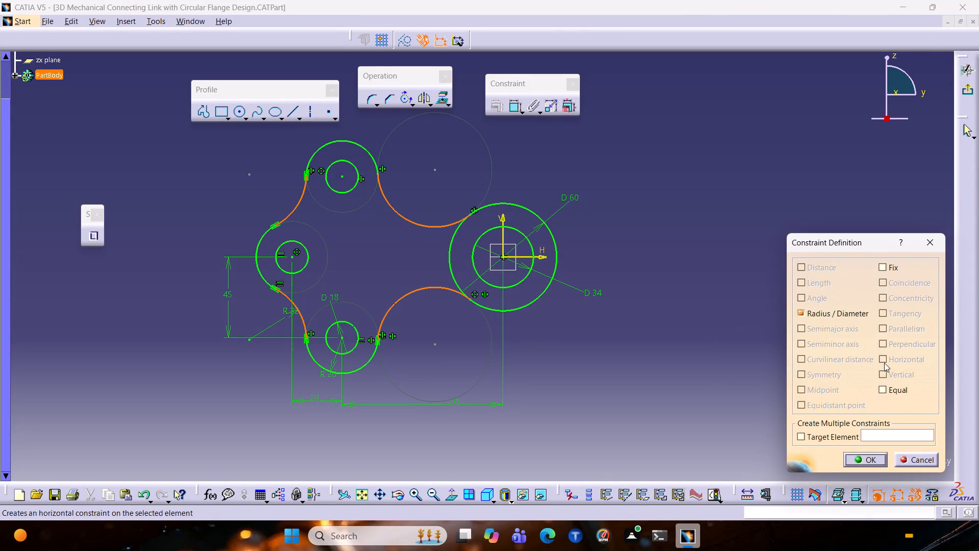
pyautogui.click(893, 384)
pyautogui.click(866, 457)
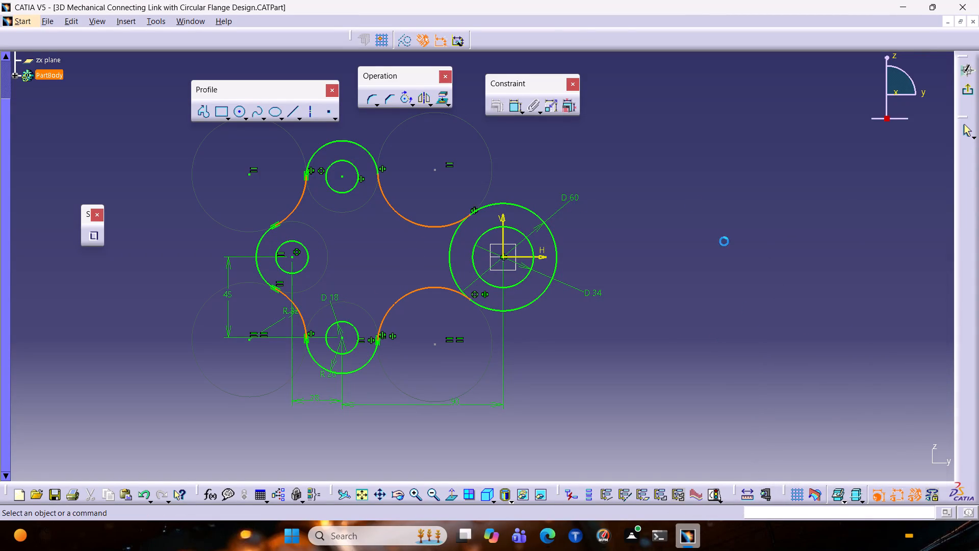
pyautogui.click(686, 186)
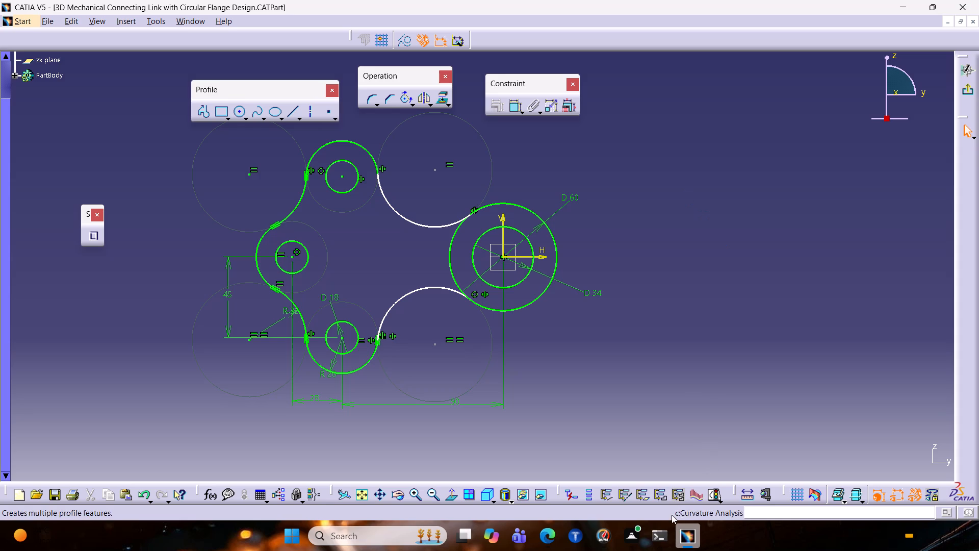
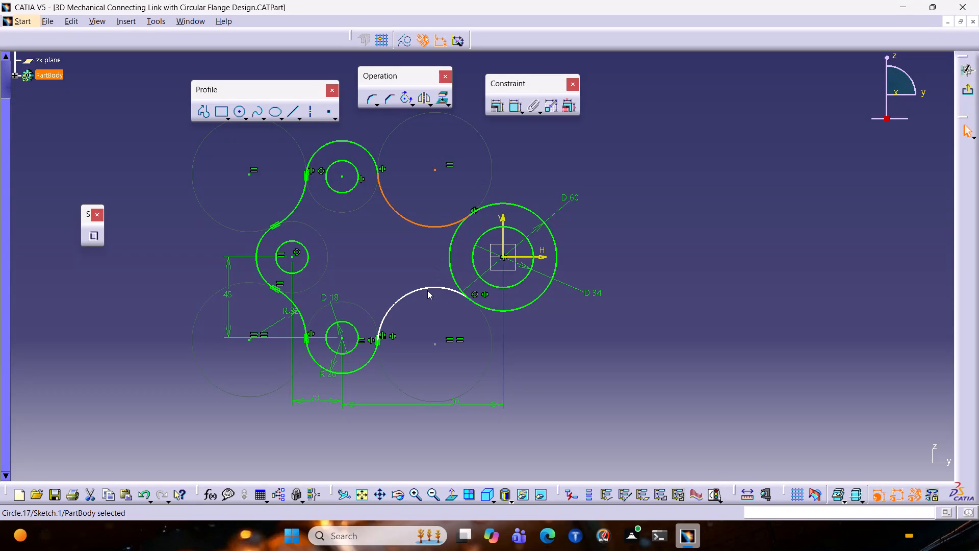
# Constrain the upper flange-side corner arc tangent to the 60 mm flange circle.
pyautogui.keyDown('ctrl'); pyautogui.click(427, 290); pyautogui.keyUp('ctrl')
pyautogui.click(421, 262)
pyautogui.click(489, 205)
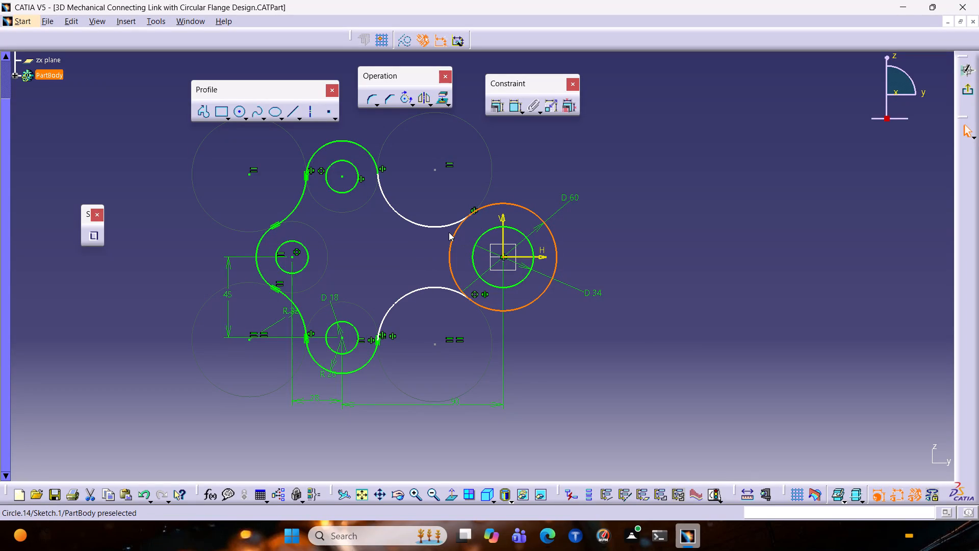
pyautogui.keyDown('ctrl'); pyautogui.click(447, 226); pyautogui.keyUp('ctrl')
pyautogui.click(495, 103)
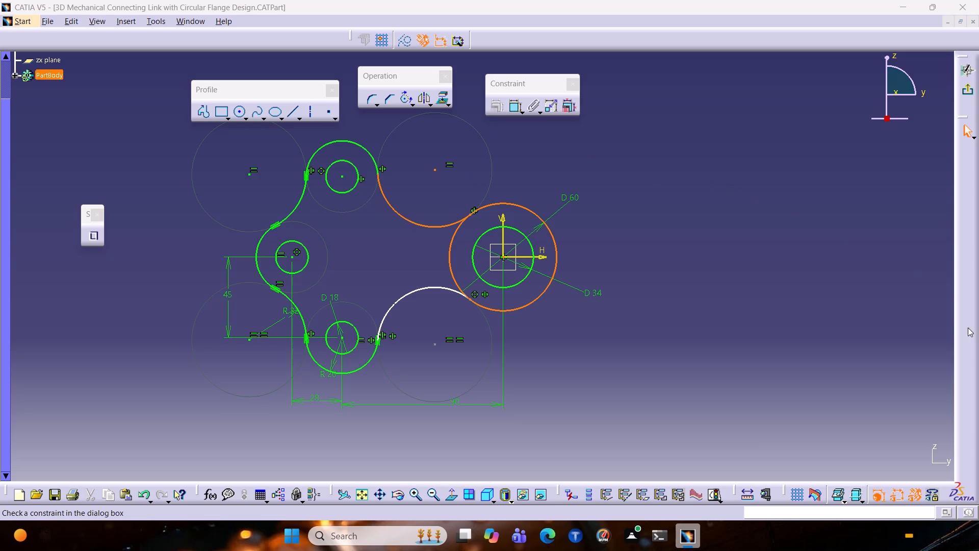
pyautogui.click(901, 311)
pyautogui.click(856, 456)
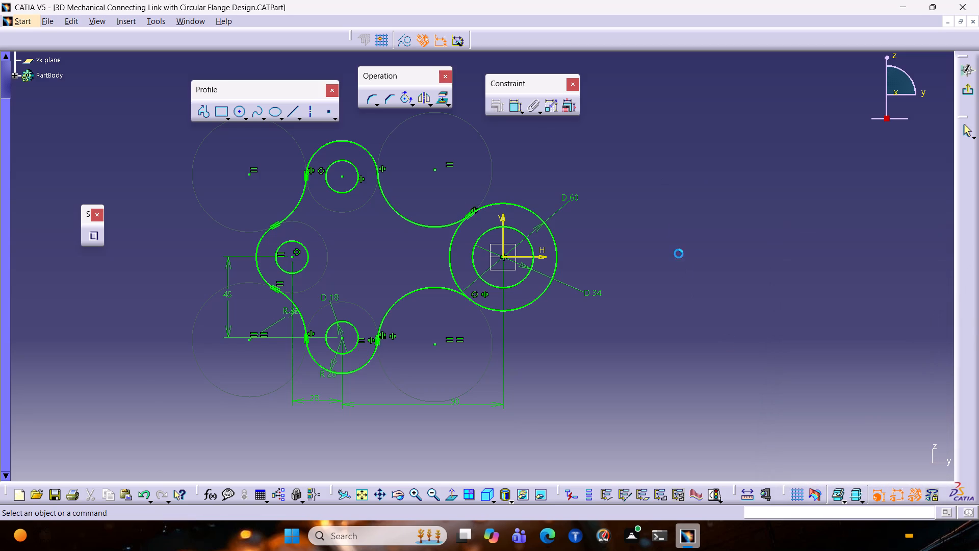
# Check the sketch solving status and examine the implicit profile in the geometry results of Sketch Analysis.
pyautogui.click(720, 494)
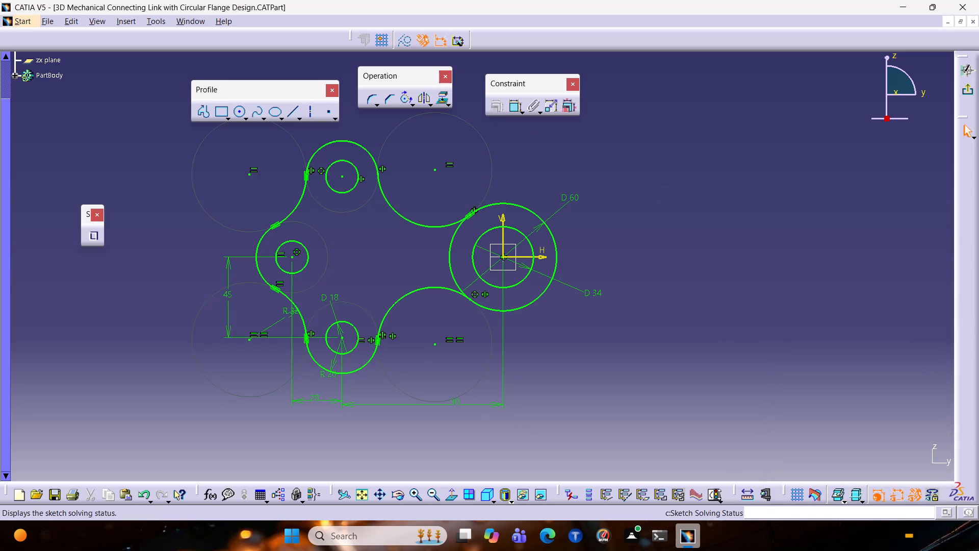
pyautogui.click(717, 496)
pyautogui.click(724, 488)
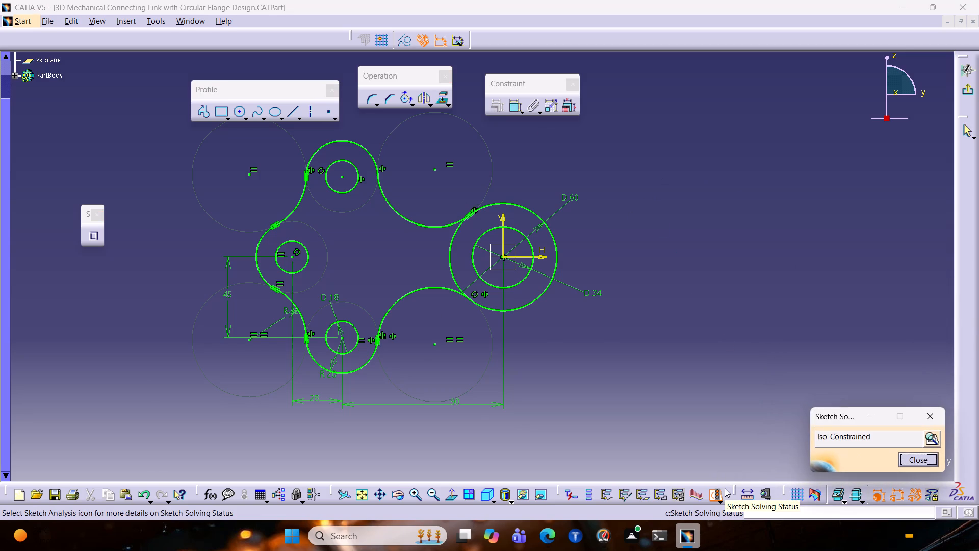
pyautogui.click(928, 434)
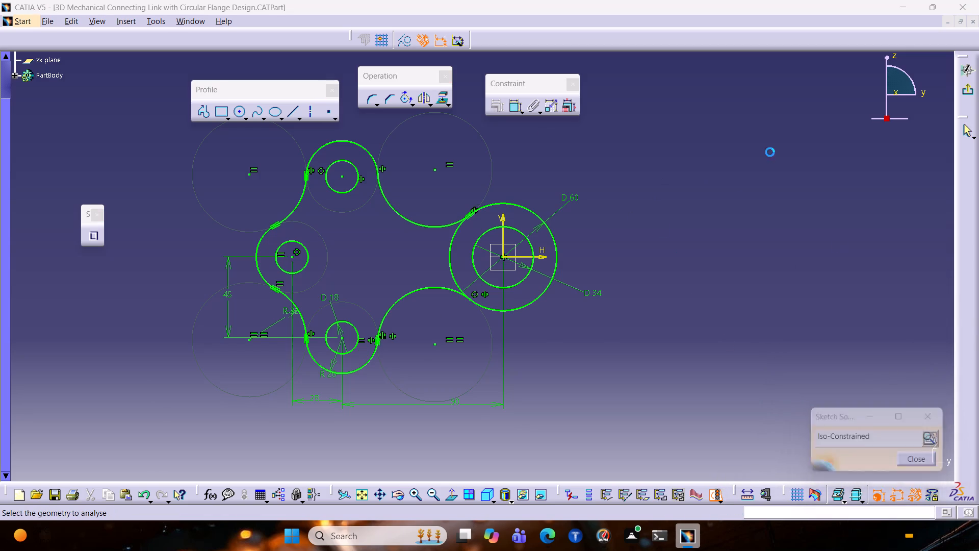
pyautogui.click(651, 132)
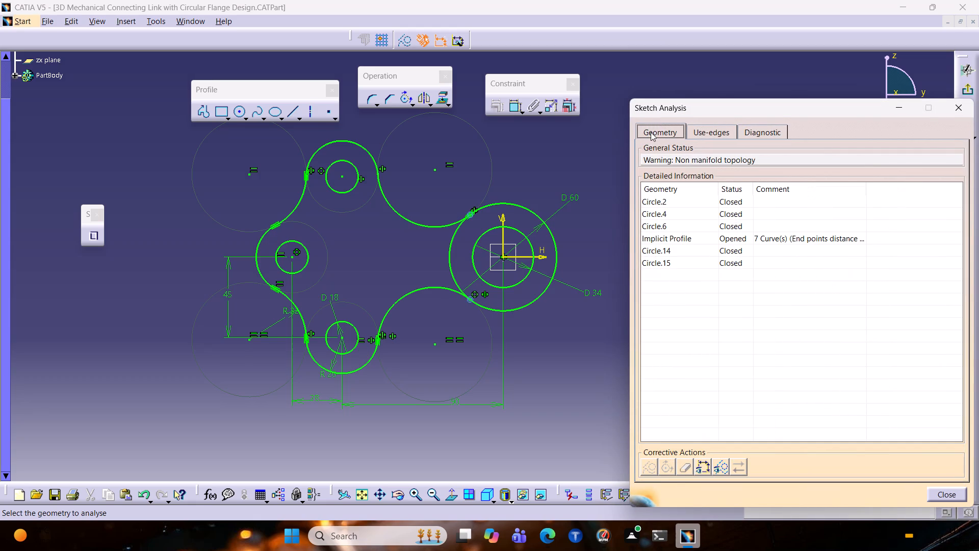
pyautogui.click(684, 241)
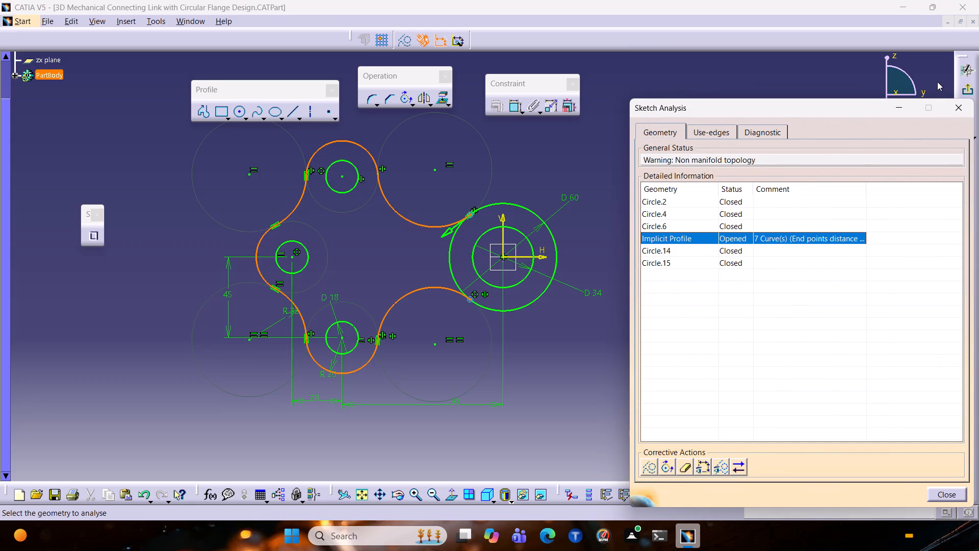
pyautogui.click(964, 113)
# Constrain the lower flange-side corner arc tangent to the 60 mm flange circle.
pyautogui.click(613, 182)
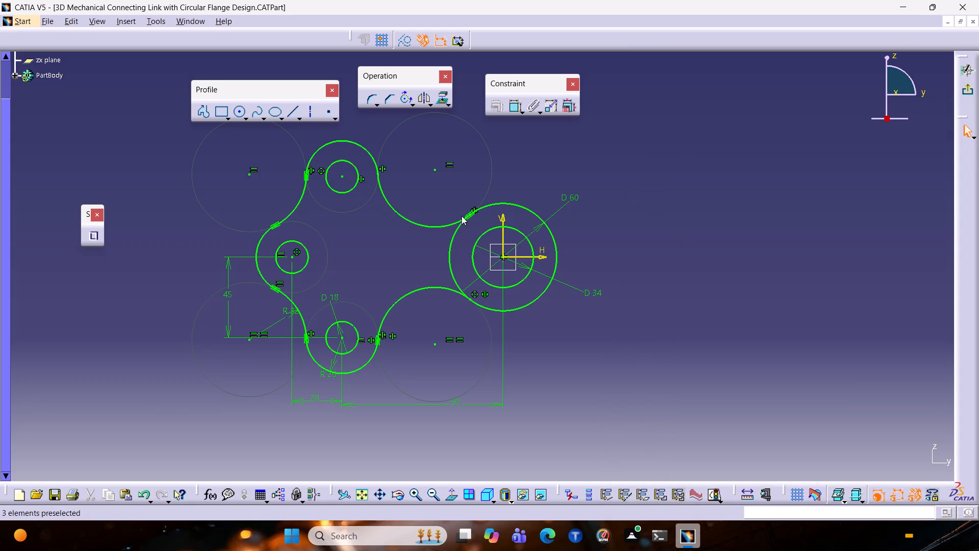
pyautogui.moveTo(457, 222); pyautogui.dragTo(437, 229)
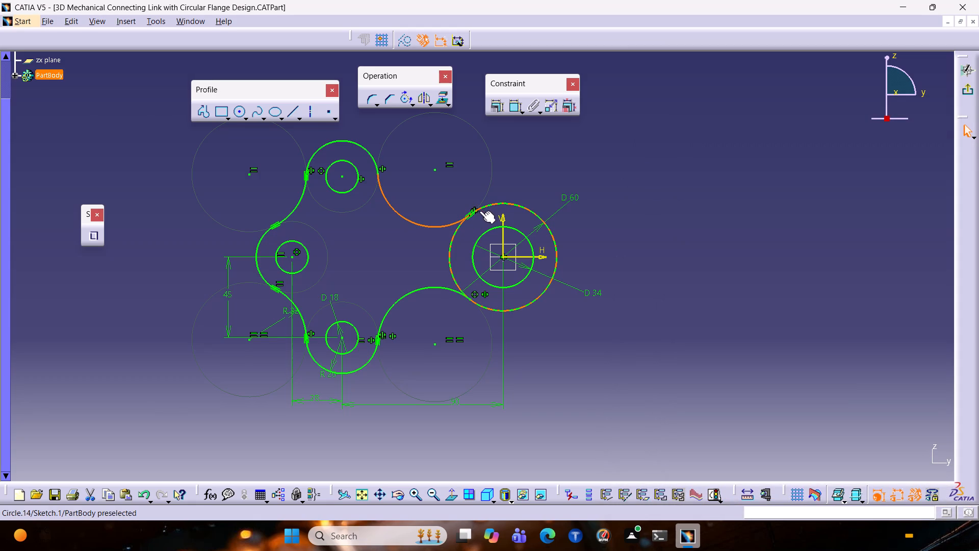
pyautogui.click(441, 280)
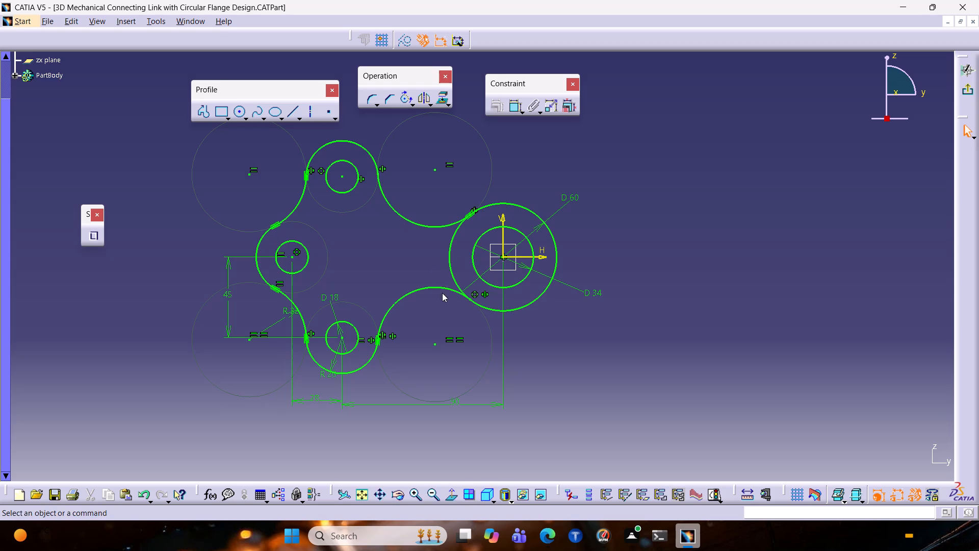
pyautogui.click(442, 293)
pyautogui.click(450, 288)
pyautogui.keyDown('ctrl'); pyautogui.click(482, 306); pyautogui.keyUp('ctrl')
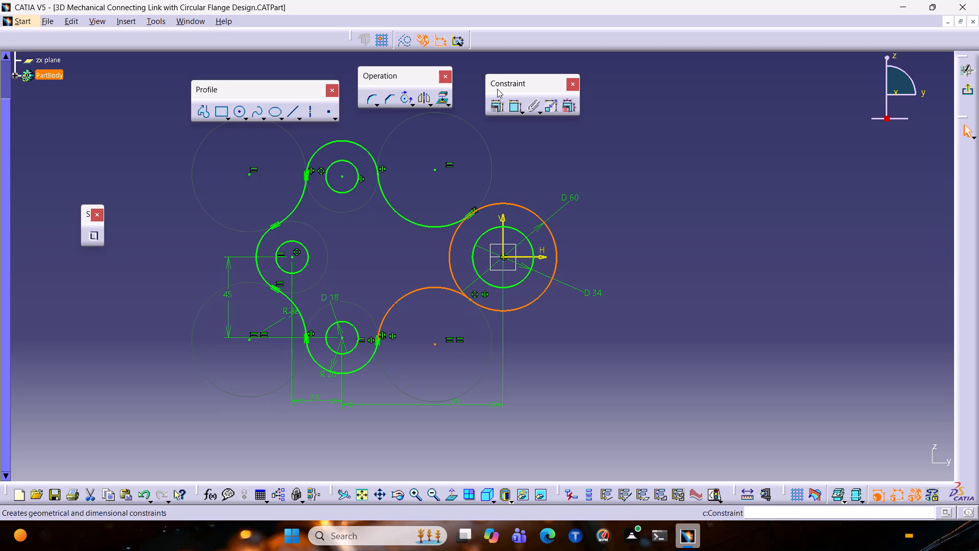
pyautogui.click(496, 103)
pyautogui.click(913, 314)
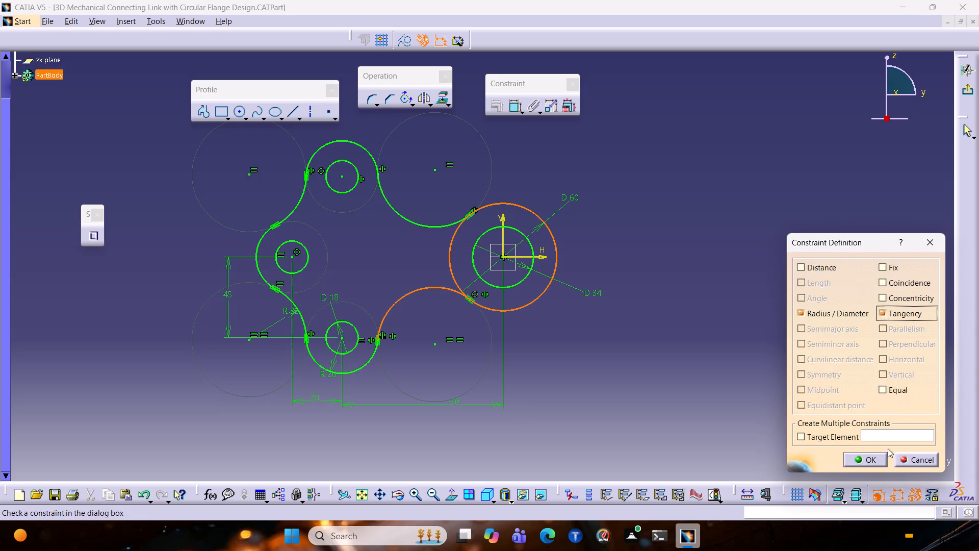
pyautogui.click(856, 464)
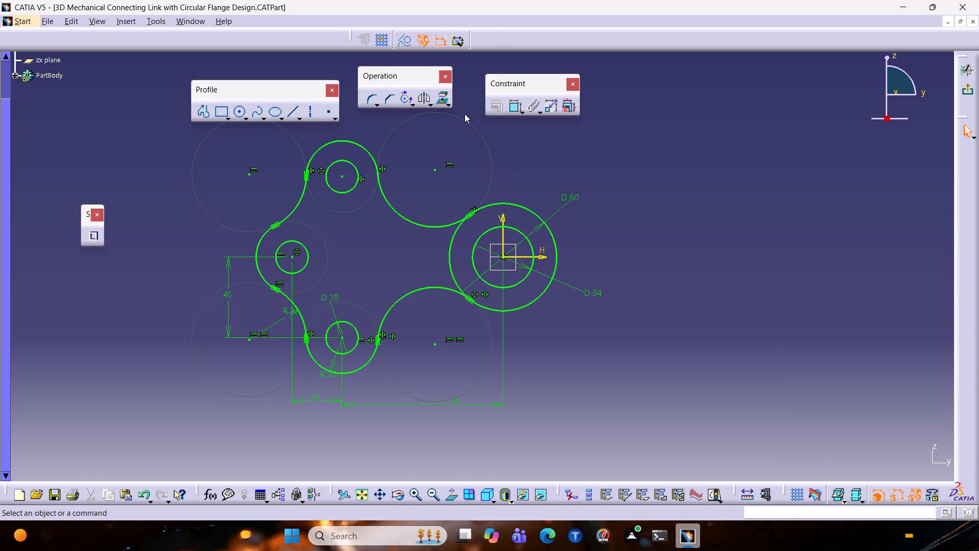
# Use Quick Trim on the inner portion of the 60 mm flange circle between the two corner arcs.
pyautogui.click(414, 102)
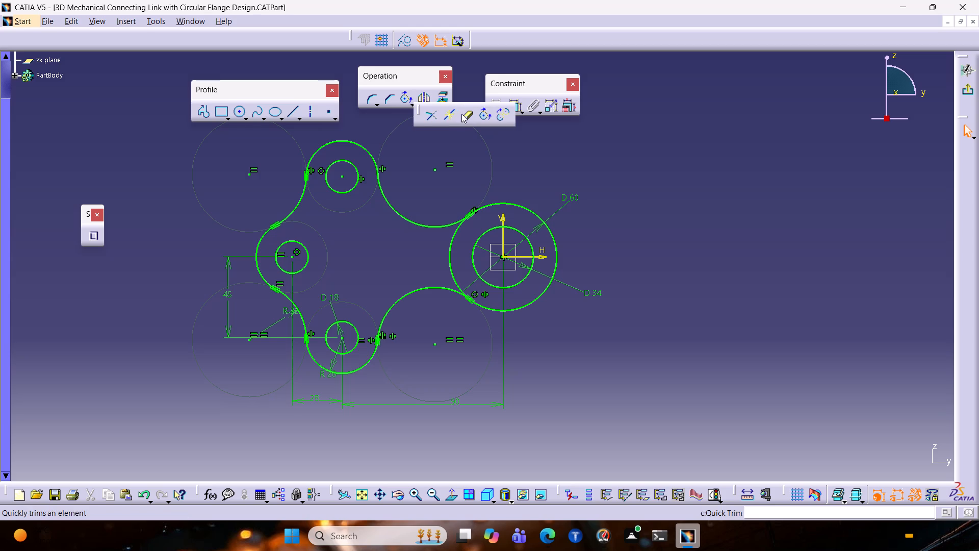
pyautogui.click(462, 114)
pyautogui.click(450, 251)
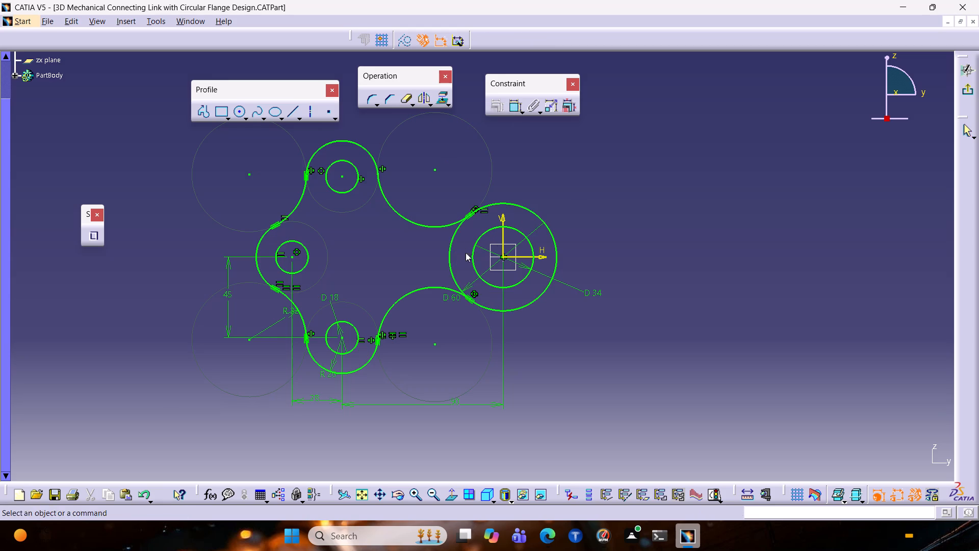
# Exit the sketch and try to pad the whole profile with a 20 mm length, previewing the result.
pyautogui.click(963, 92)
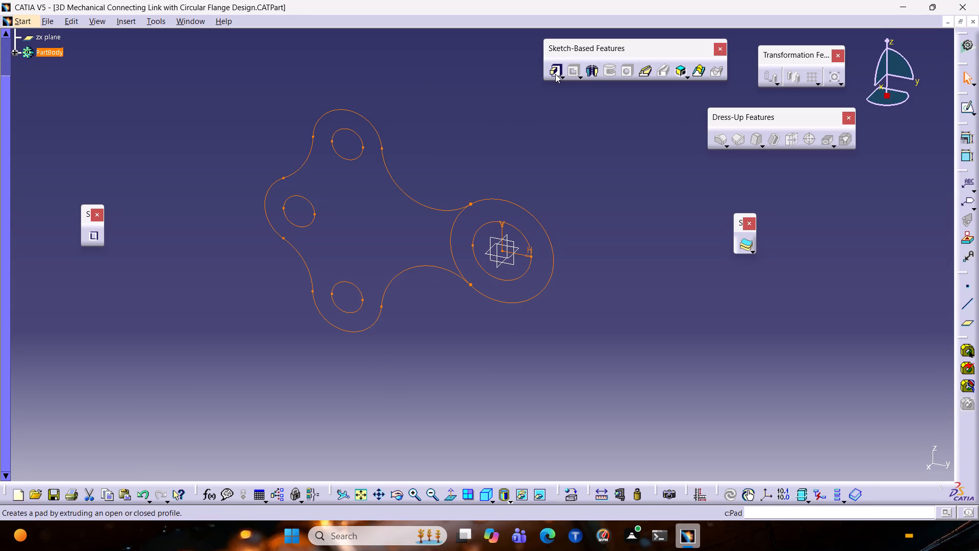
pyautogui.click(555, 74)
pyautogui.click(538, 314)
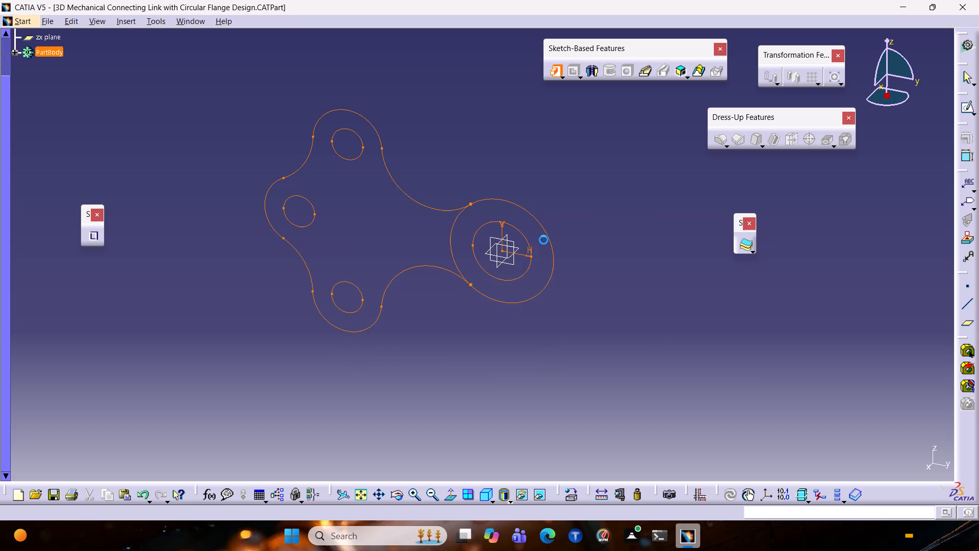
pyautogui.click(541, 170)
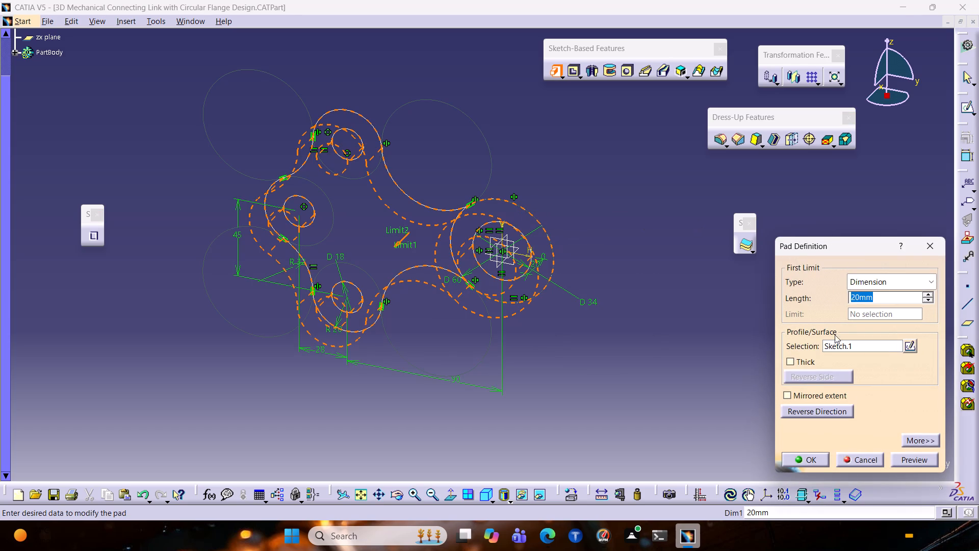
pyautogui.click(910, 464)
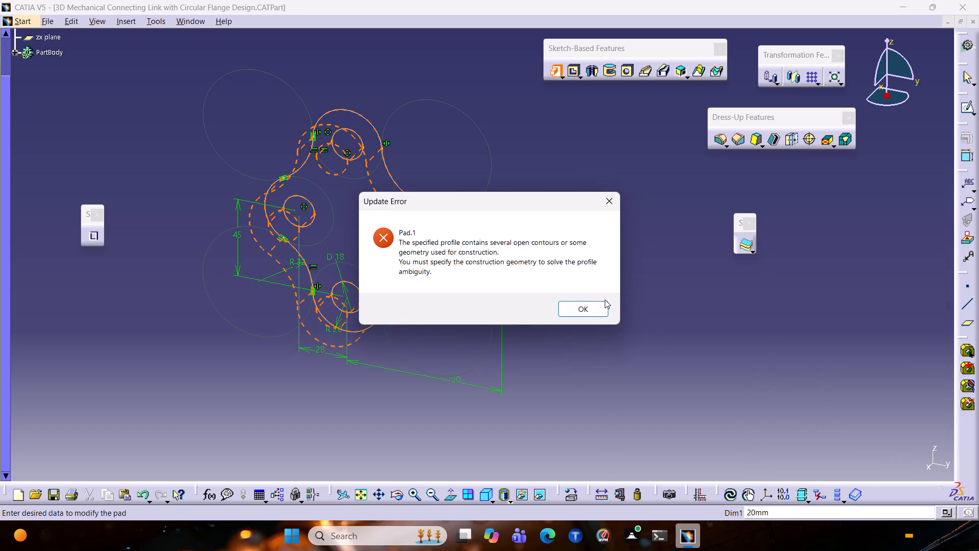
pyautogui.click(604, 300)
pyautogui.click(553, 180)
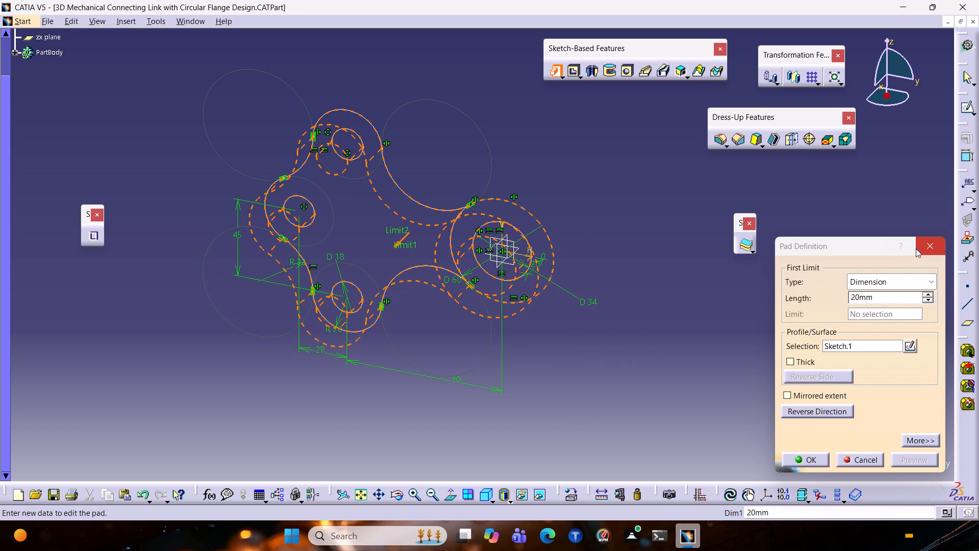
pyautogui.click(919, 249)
# Reopen the sketch and delete the tangency constraint where the lower corner arc meets the 60 mm flange circle.
pyautogui.click(540, 135)
pyautogui.doubleClick(535, 219)
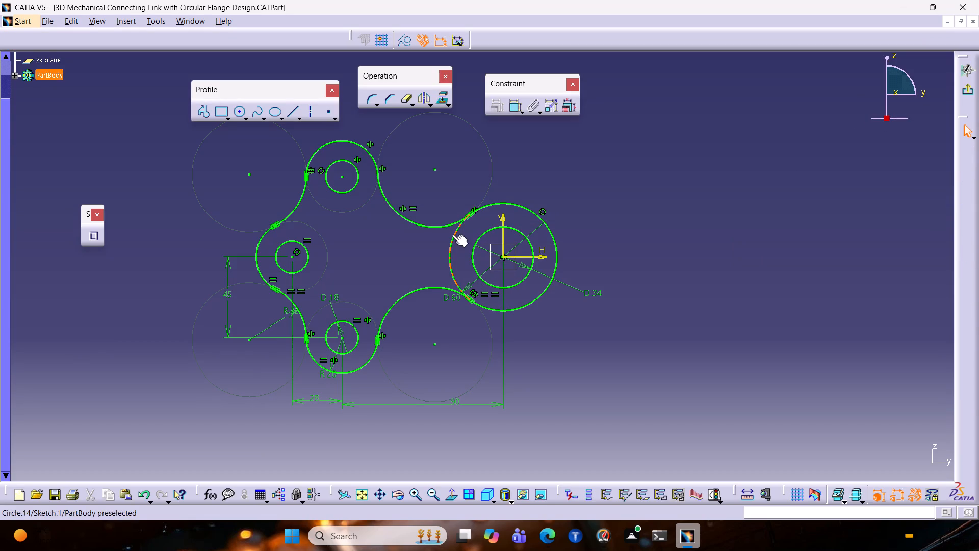
pyautogui.click(484, 234)
pyautogui.keyDown('ctrl'); pyautogui.moveTo(484, 234); pyautogui.dragTo(529, 166, button='middle'); pyautogui.keyUp('ctrl')
pyautogui.keyDown('ctrl'); pyautogui.moveTo(518, 179); pyautogui.dragTo(525, 168, button='middle'); pyautogui.keyUp('ctrl')
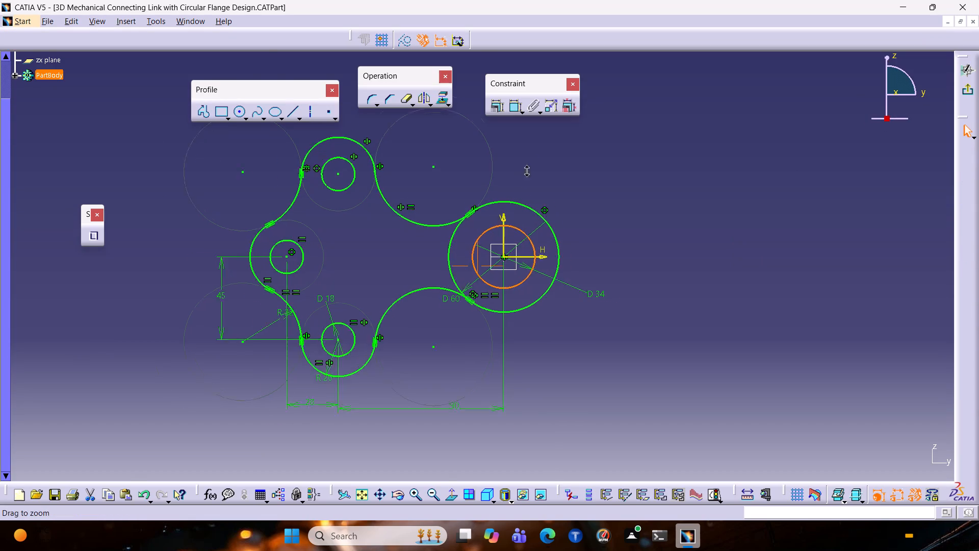
pyautogui.keyDown('ctrl'); pyautogui.moveTo(525, 168); pyautogui.dragTo(671, 79, button='middle'); pyautogui.keyUp('ctrl')
pyautogui.moveTo(455, 399); pyautogui.dragTo(428, 257, button='middle')
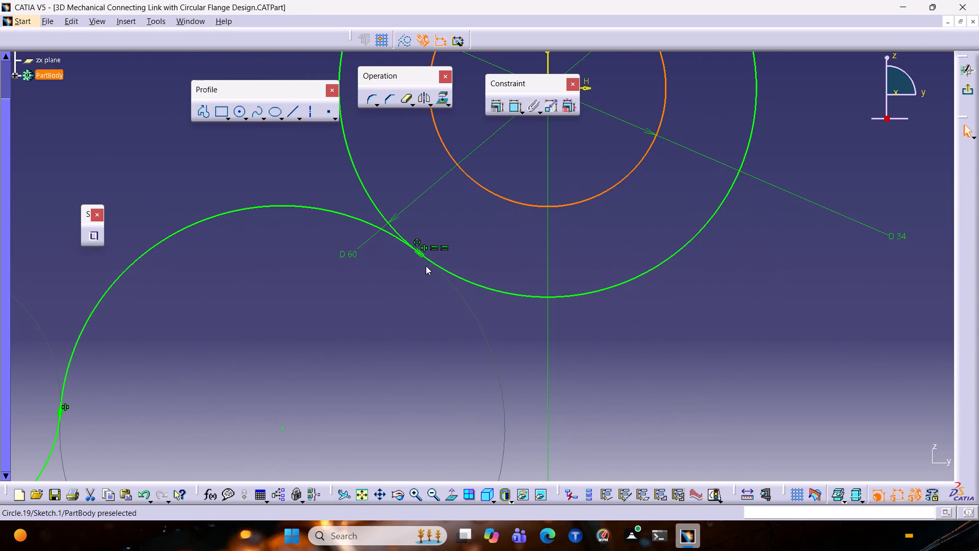
pyautogui.click(421, 250)
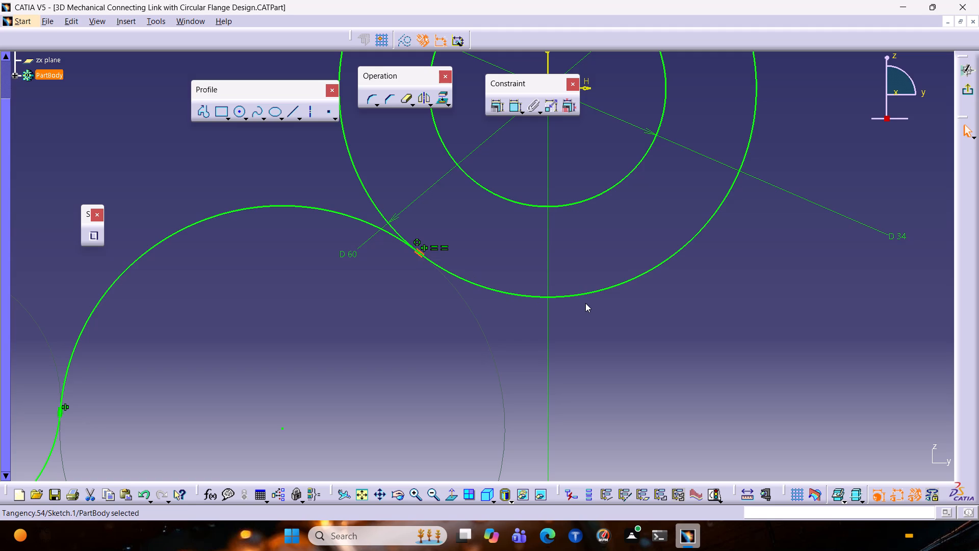
pyautogui.press('Delete')
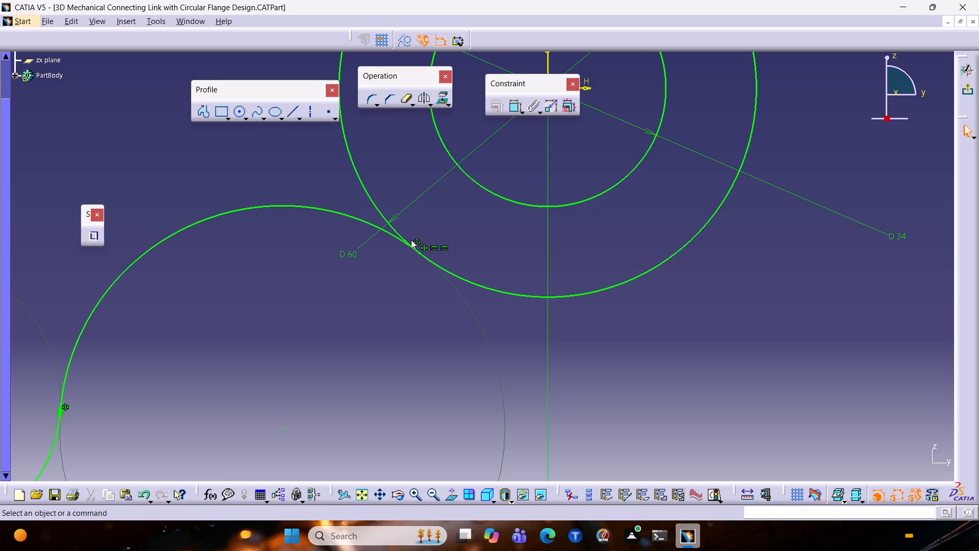
# Apply a new Tangency constraint between the lower flange-side corner arc and the outer portion of the 60 mm flange circle.
pyautogui.moveTo(401, 241); pyautogui.dragTo(322, 213)
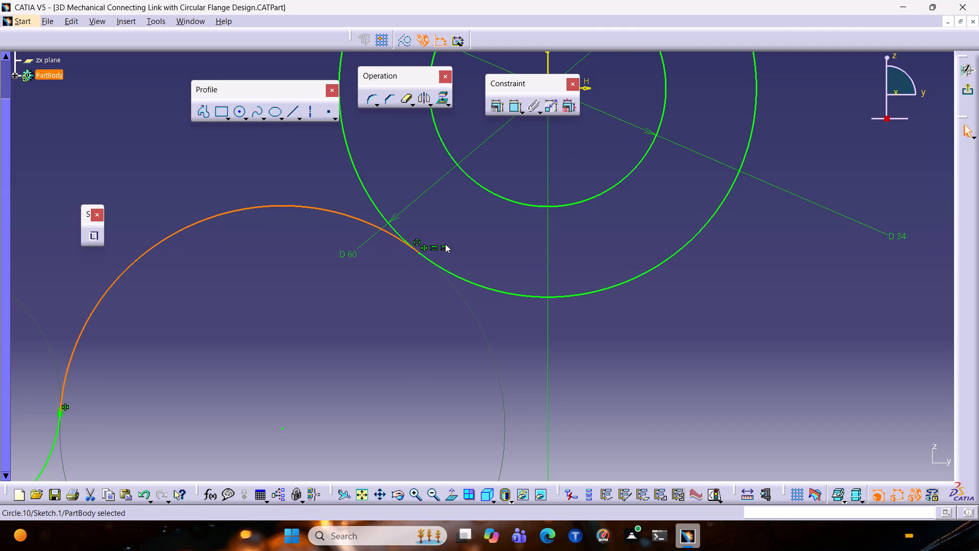
pyautogui.keyDown('ctrl'); pyautogui.click(428, 260); pyautogui.keyUp('ctrl')
pyautogui.keyDown('ctrl'); pyautogui.moveTo(461, 189); pyautogui.dragTo(443, 208, button='middle'); pyautogui.keyUp('ctrl')
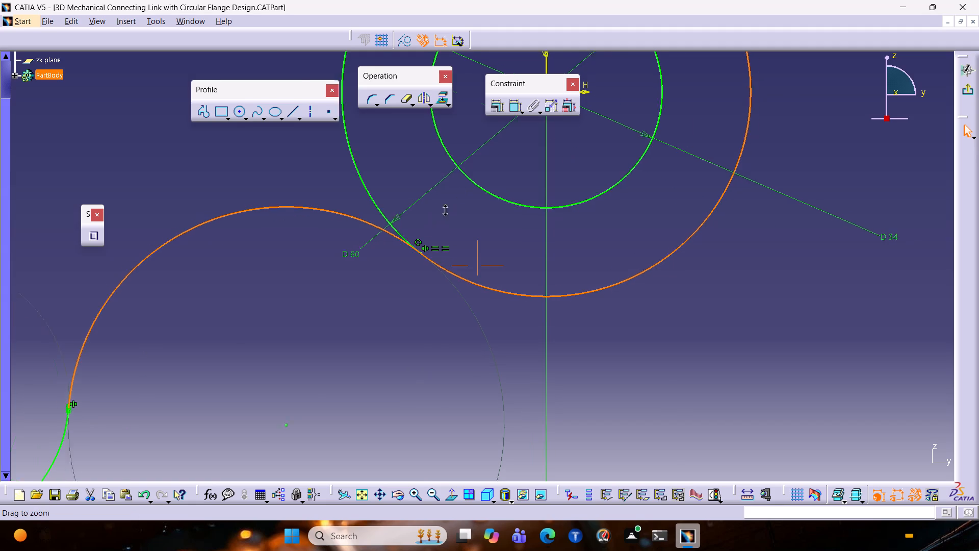
pyautogui.keyDown('ctrl'); pyautogui.moveTo(443, 208); pyautogui.dragTo(573, 196, button='middle'); pyautogui.keyUp('ctrl')
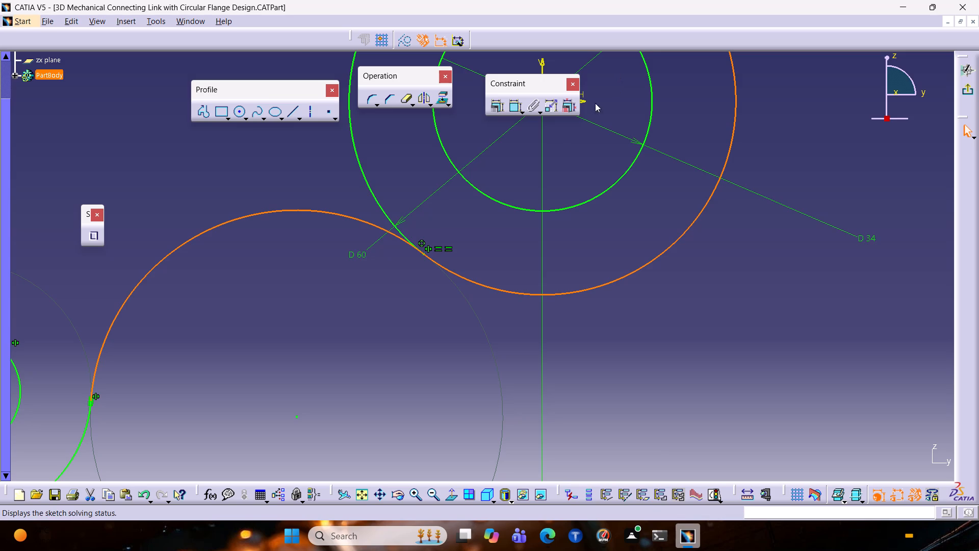
pyautogui.click(412, 100)
pyautogui.click(482, 215)
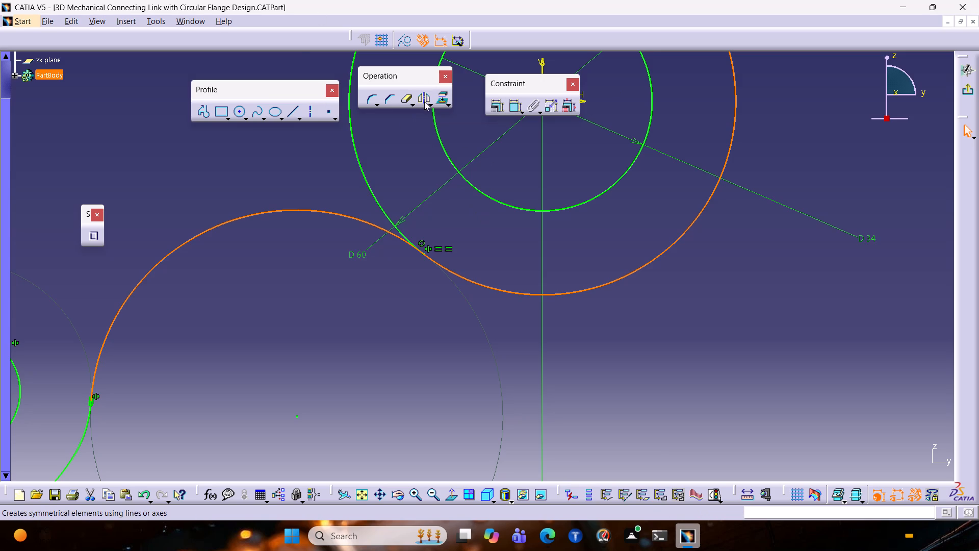
pyautogui.click(501, 108)
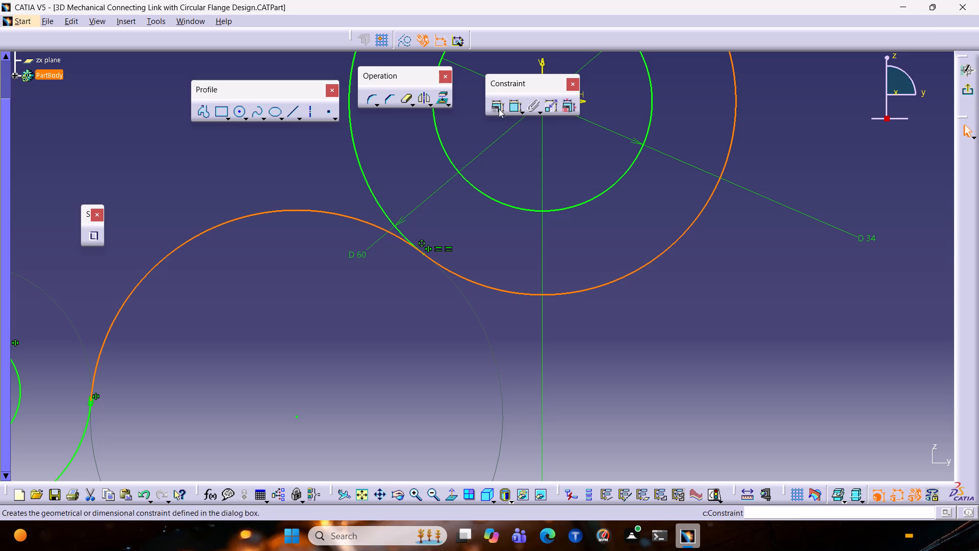
pyautogui.click(910, 321)
pyautogui.click(910, 314)
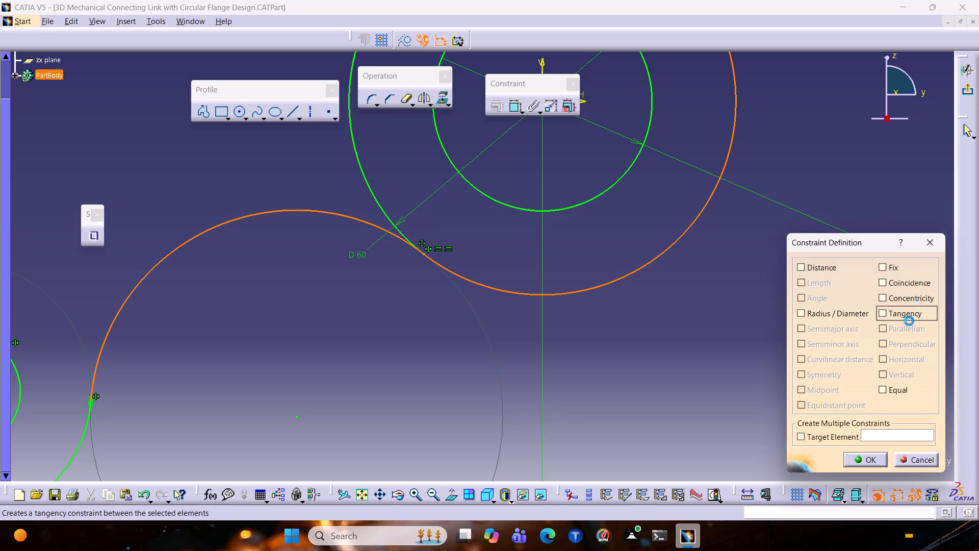
pyautogui.click(875, 462)
pyautogui.keyDown('ctrl'); pyautogui.moveTo(594, 197); pyautogui.dragTo(583, 222, button='middle'); pyautogui.keyUp('ctrl')
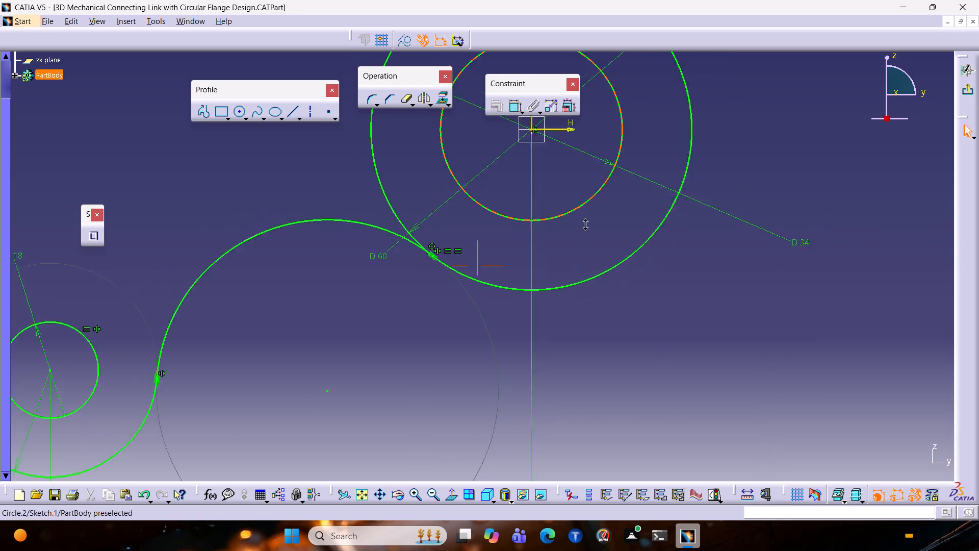
pyautogui.keyDown('ctrl'); pyautogui.moveTo(583, 222); pyautogui.dragTo(546, 276, button='middle'); pyautogui.keyUp('ctrl')
pyautogui.scroll(-1, 545, 277)
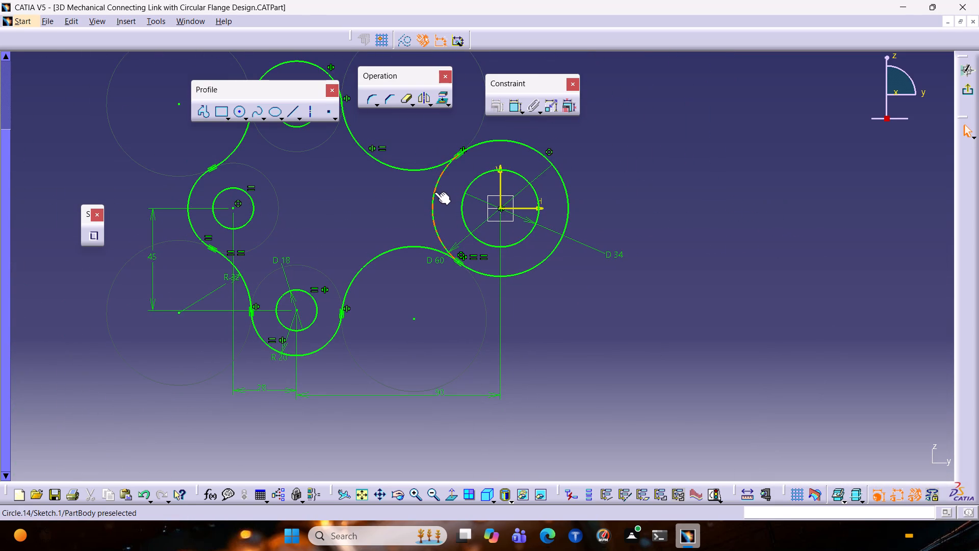
# Check the corner arc and the inner and outer portions of the 60 mm flange circle, and exit the sketch.
pyautogui.click(458, 155)
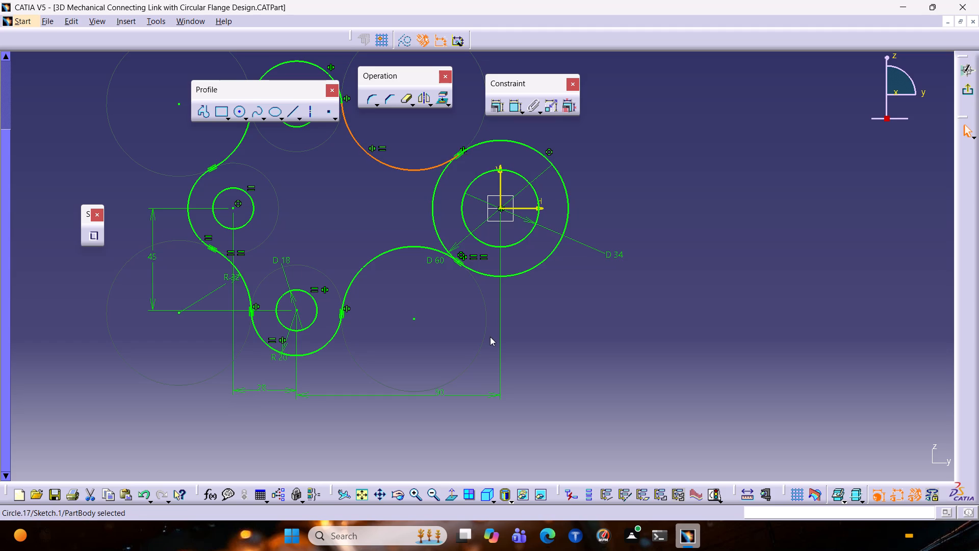
pyautogui.click(456, 247)
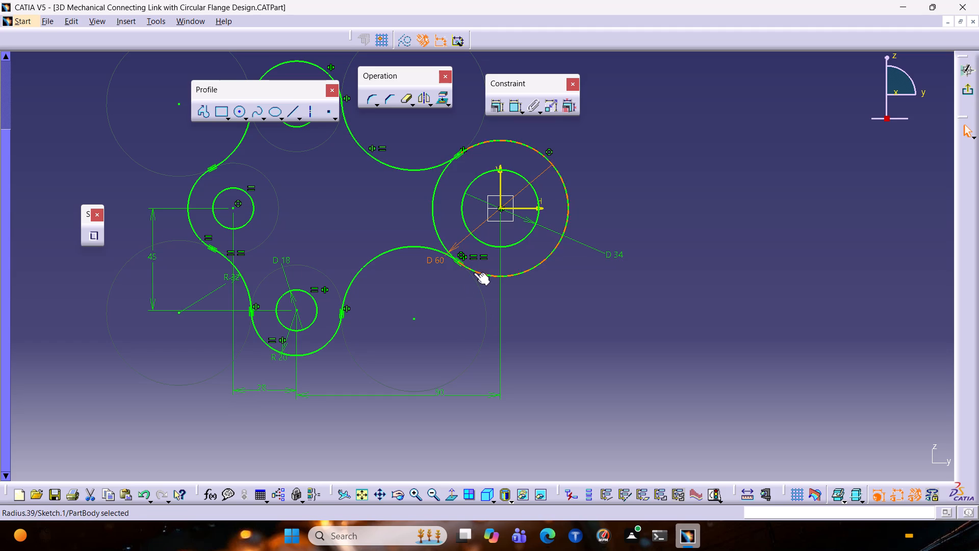
pyautogui.click(474, 272)
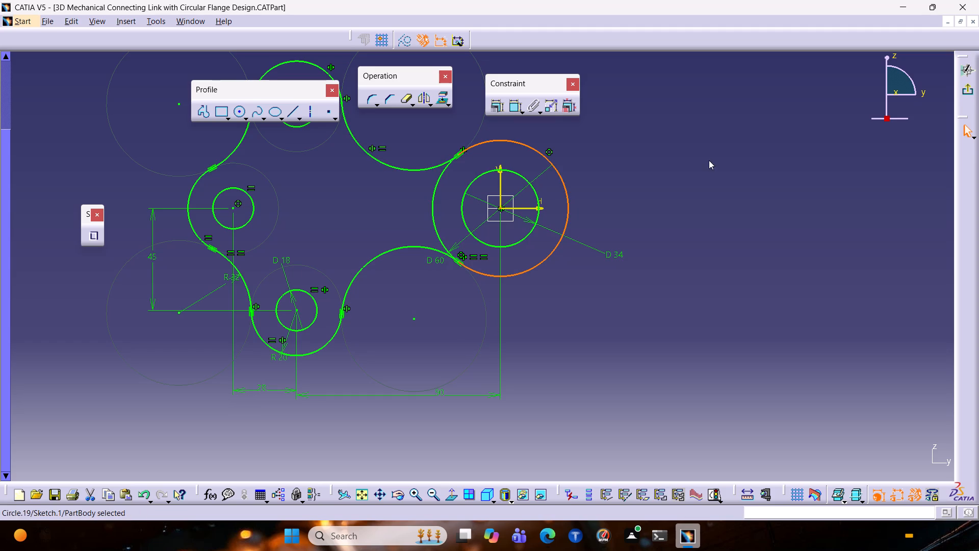
pyautogui.click(433, 193)
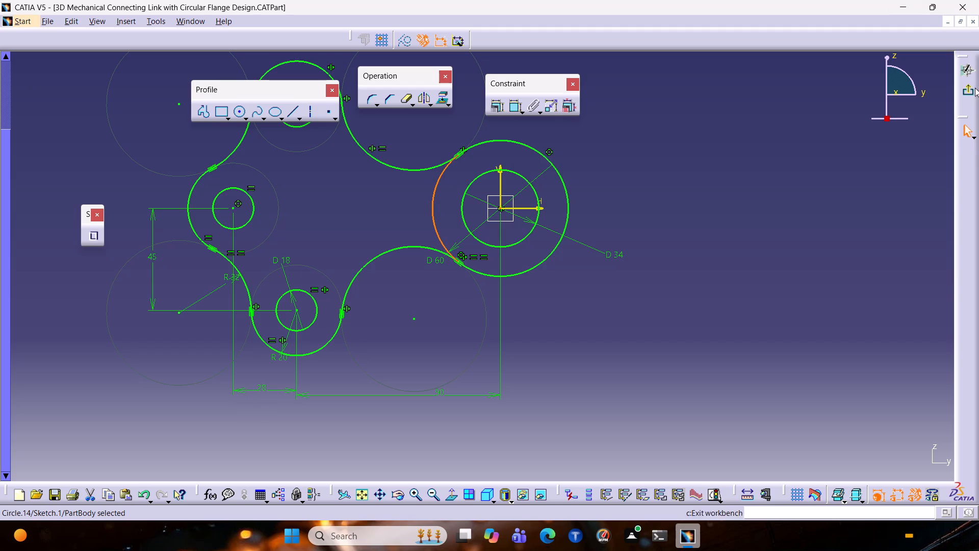
pyautogui.click(961, 93)
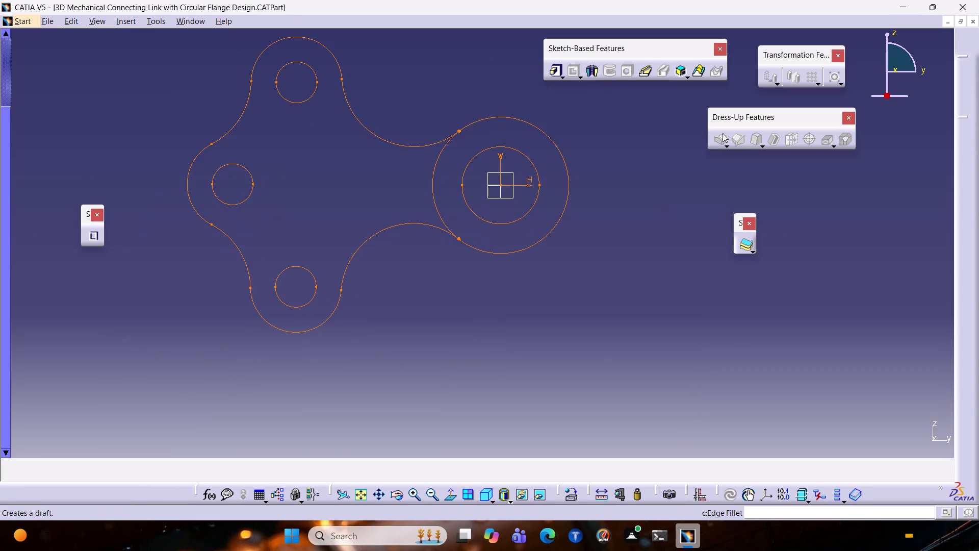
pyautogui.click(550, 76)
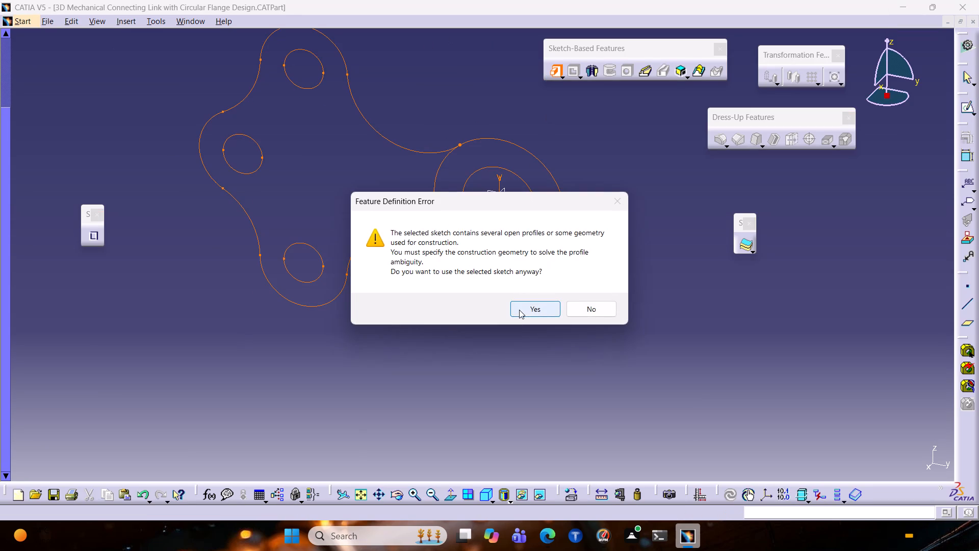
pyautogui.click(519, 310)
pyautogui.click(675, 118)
# Start a Multi-Pad on the sketch and preview the flange ring domain with a 25 mm first-limit length.
pyautogui.click(561, 77)
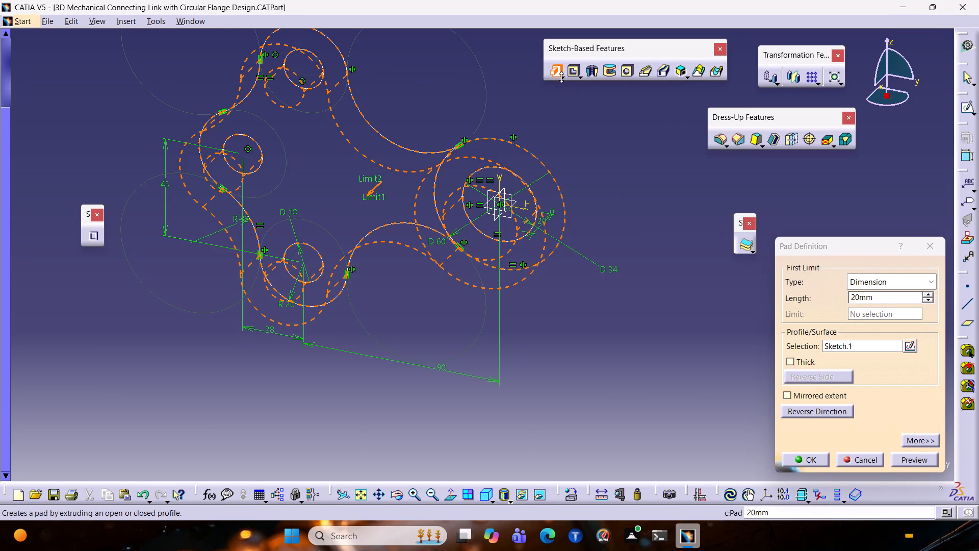
pyautogui.click(610, 98)
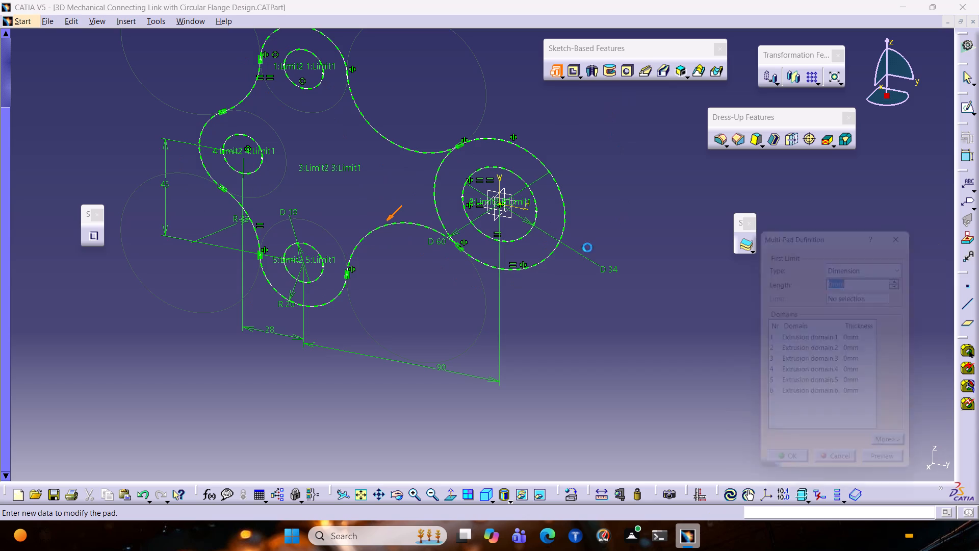
pyautogui.click(840, 336)
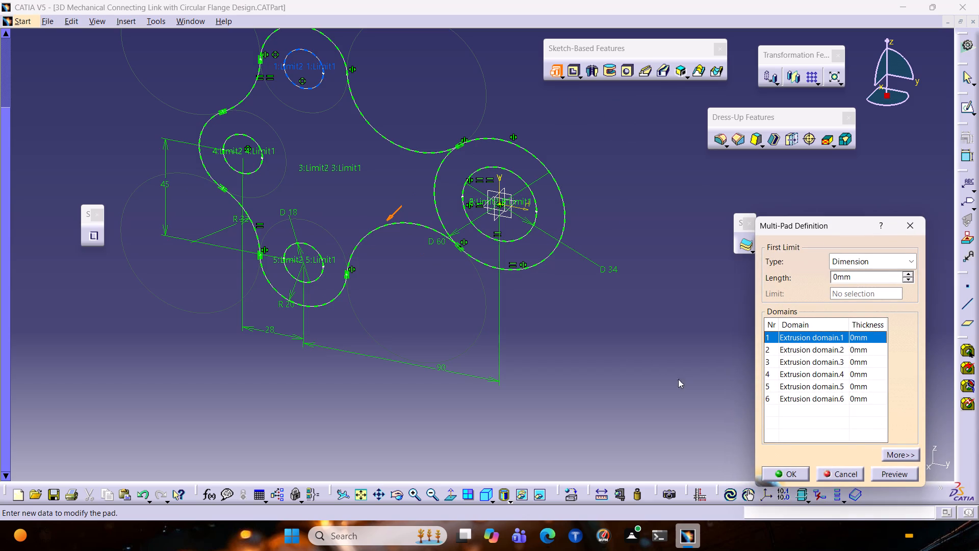
pyautogui.click(854, 348)
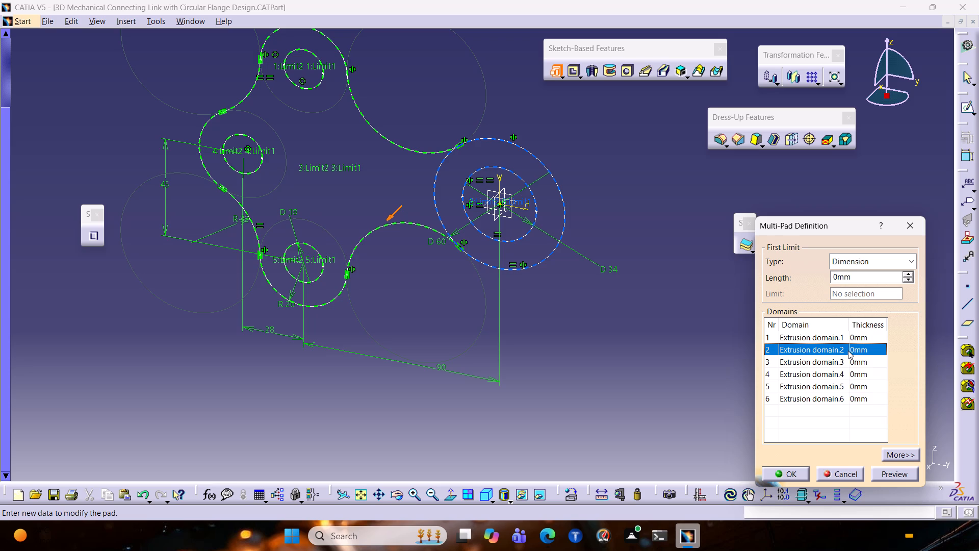
pyautogui.moveTo(862, 277); pyautogui.dragTo(828, 277)
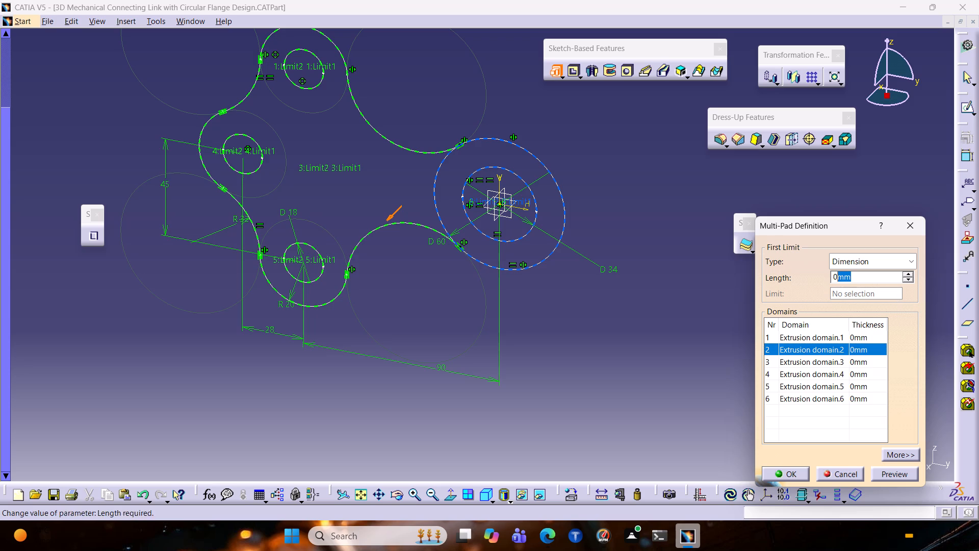
pyautogui.moveTo(828, 277); pyautogui.dragTo(756, 277)
pyautogui.write('25')
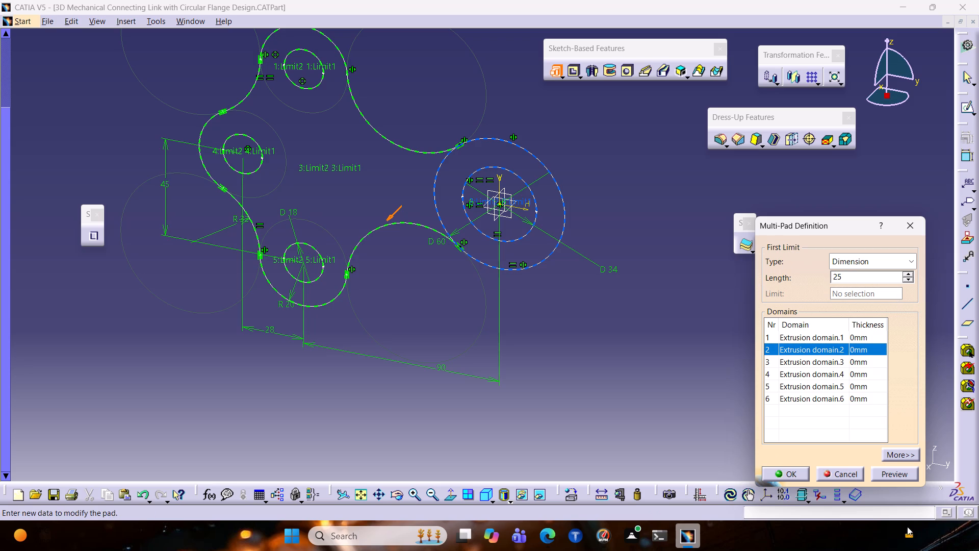
pyautogui.click(896, 473)
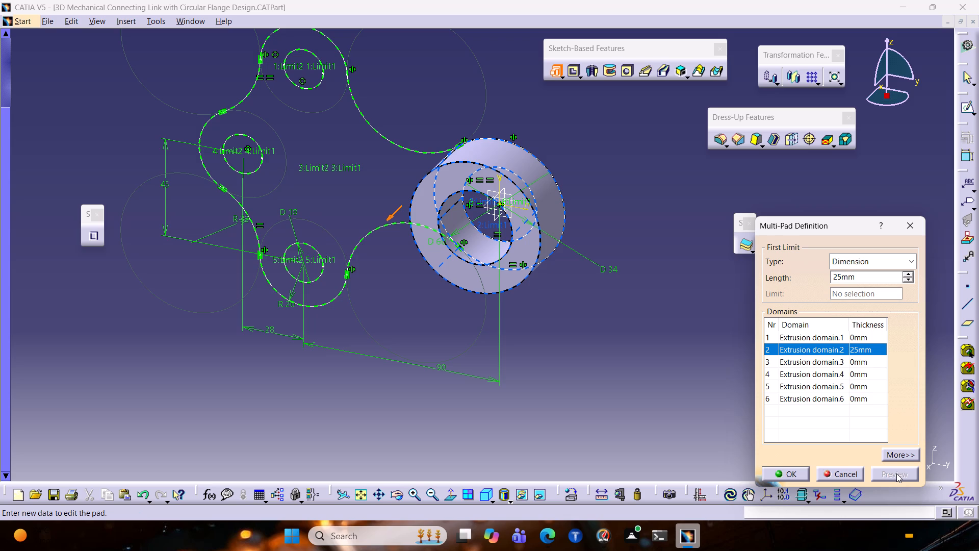
# Set the flange ring domain's first and second limits to 15 mm each and preview the Multi-Pad.
pyautogui.click(919, 454)
pyautogui.moveTo(787, 279); pyautogui.dragTo(724, 285)
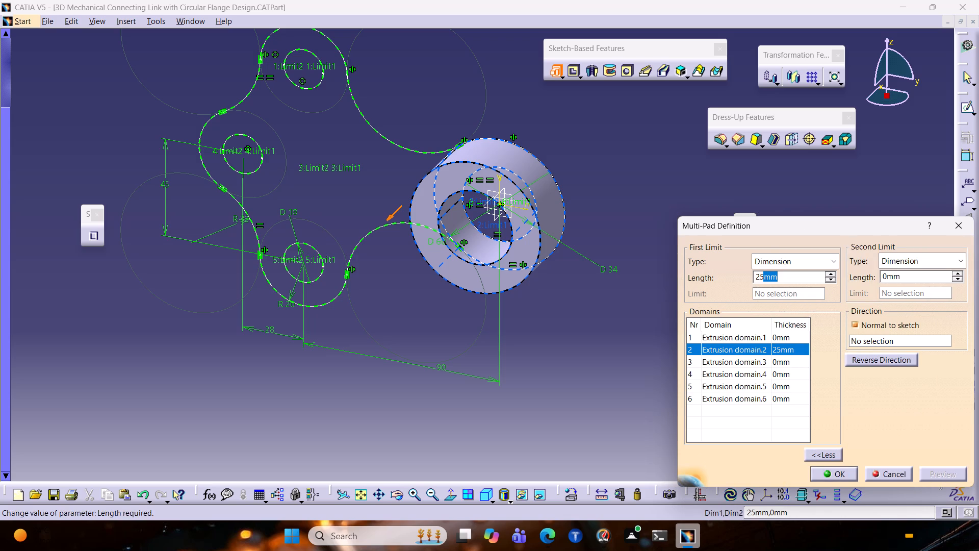
pyautogui.moveTo(724, 285); pyautogui.dragTo(716, 285)
pyautogui.press('BackSpace')
pyautogui.write('15')
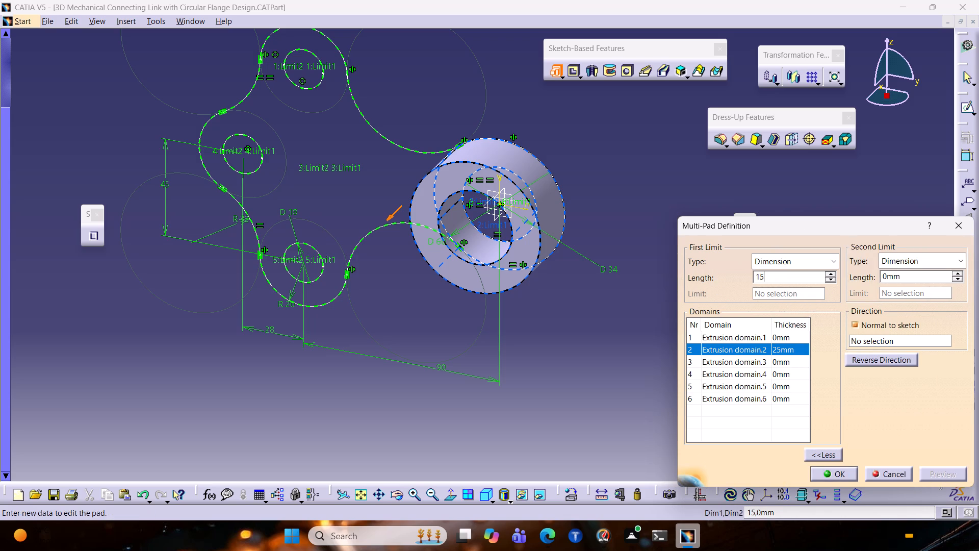
pyautogui.moveTo(914, 273); pyautogui.dragTo(816, 278)
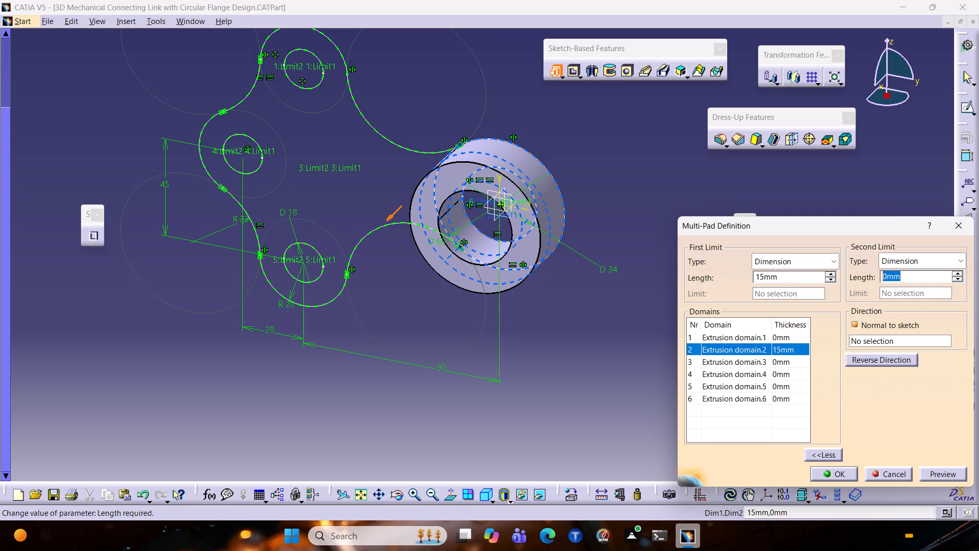
pyautogui.write('15')
pyautogui.click(951, 473)
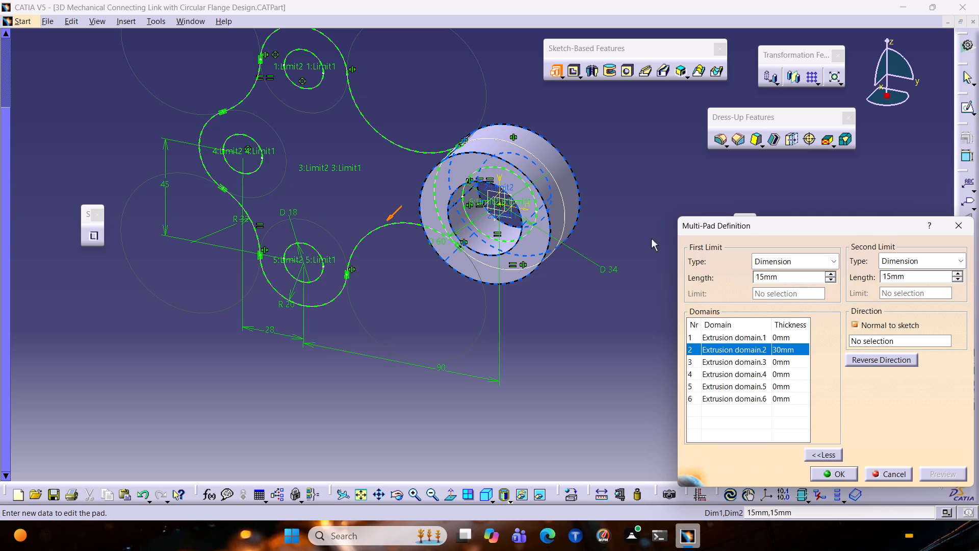
# Set the link body domain's first and second limits to 10 mm each and preview the Multi-Pad.
pyautogui.click(782, 361)
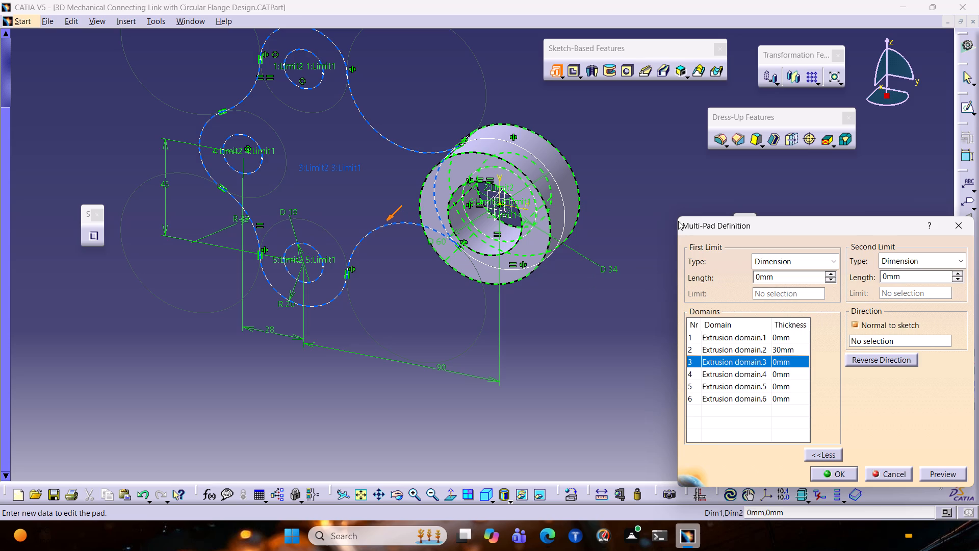
pyautogui.moveTo(772, 274); pyautogui.dragTo(734, 285)
pyautogui.write('10')
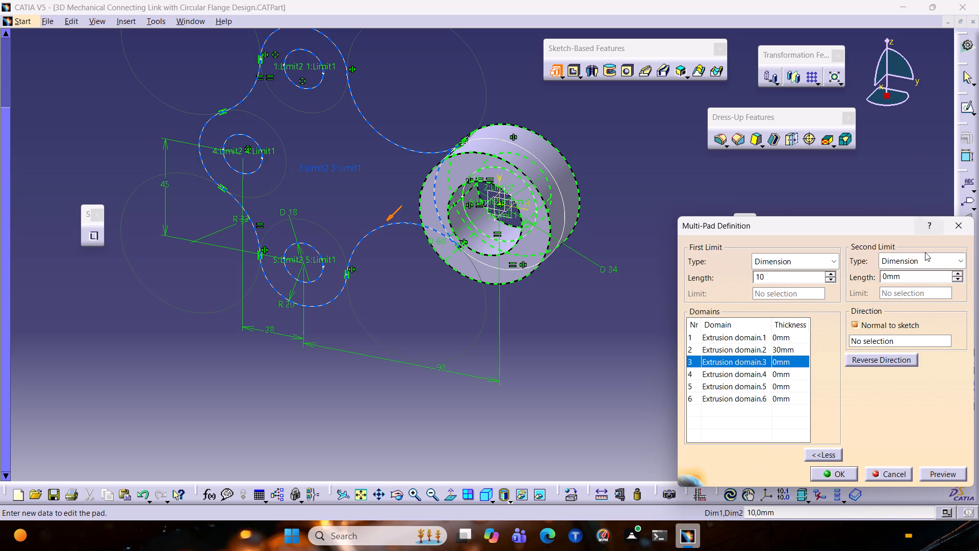
pyautogui.moveTo(909, 278); pyautogui.dragTo(826, 271)
pyautogui.write('10')
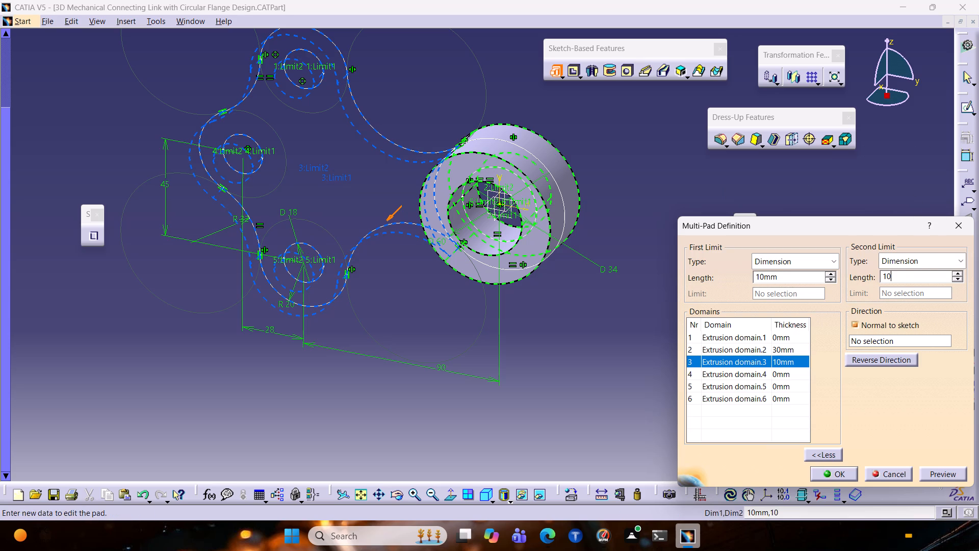
pyautogui.scroll(1, 801, 285)
pyautogui.click(954, 472)
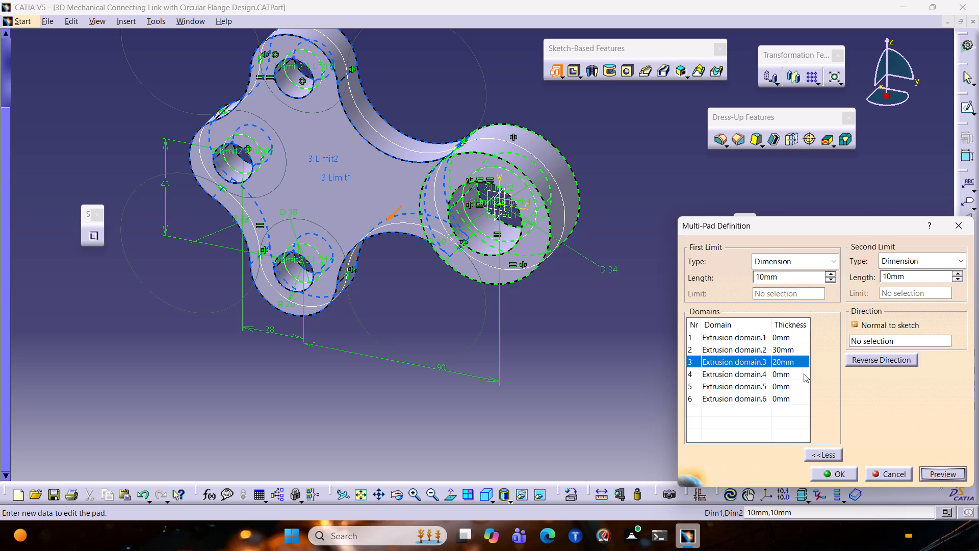
# Examine the previewed link body and flange ring thicknesses from several angles.
pyautogui.moveTo(554, 368); pyautogui.dragTo(552, 368, button='middle')
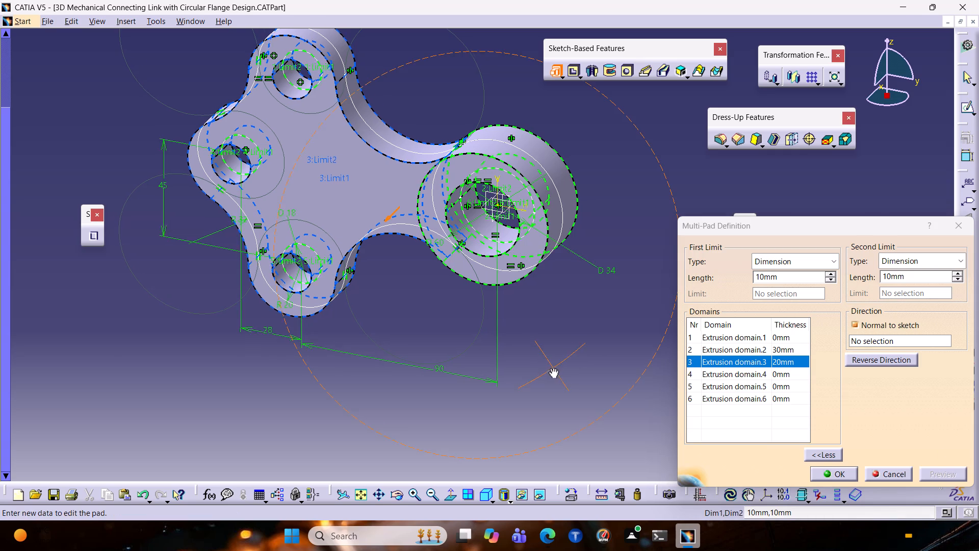
pyautogui.moveTo(552, 368); pyautogui.dragTo(560, 237, button='middle')
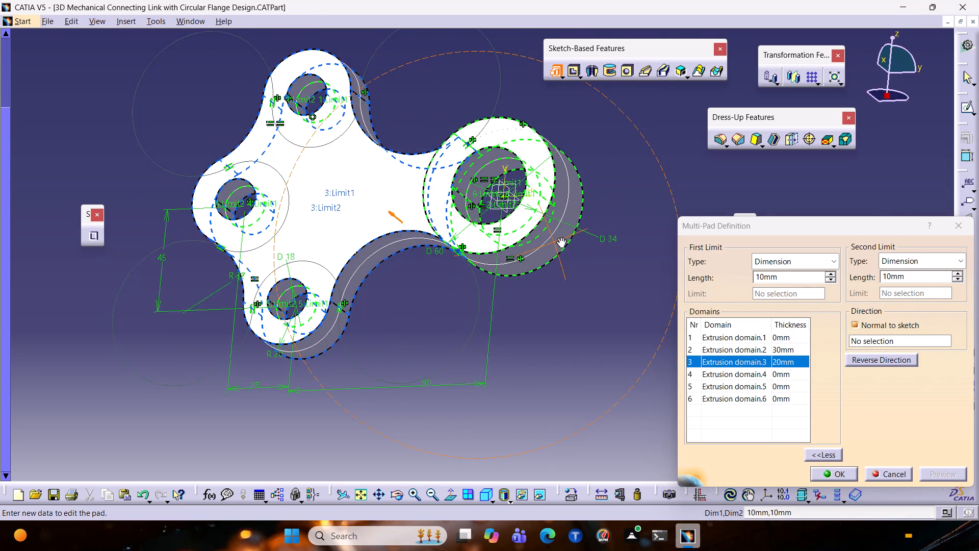
pyautogui.moveTo(560, 237); pyautogui.dragTo(348, 367, button='middle')
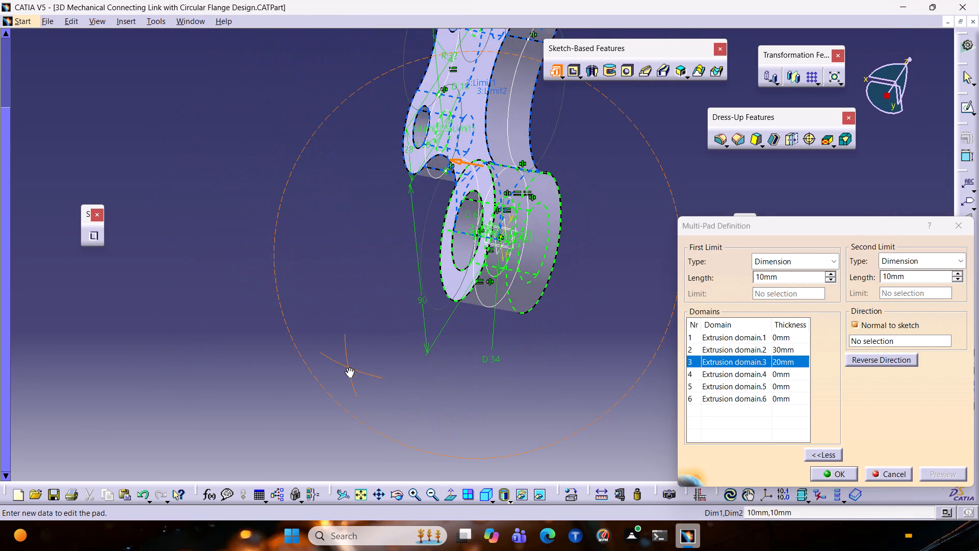
pyautogui.moveTo(348, 367); pyautogui.dragTo(347, 366, button='middle')
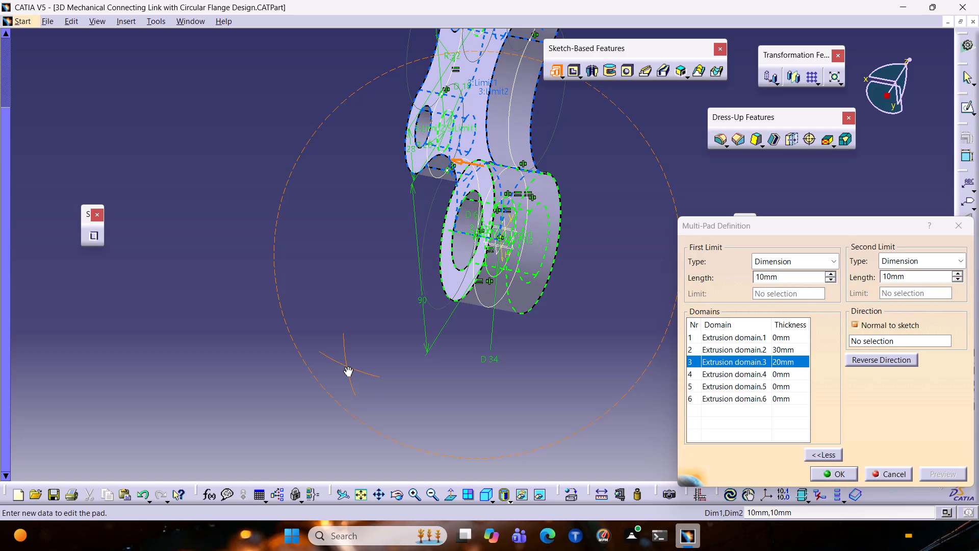
pyautogui.moveTo(347, 366); pyautogui.dragTo(675, 352, button='middle')
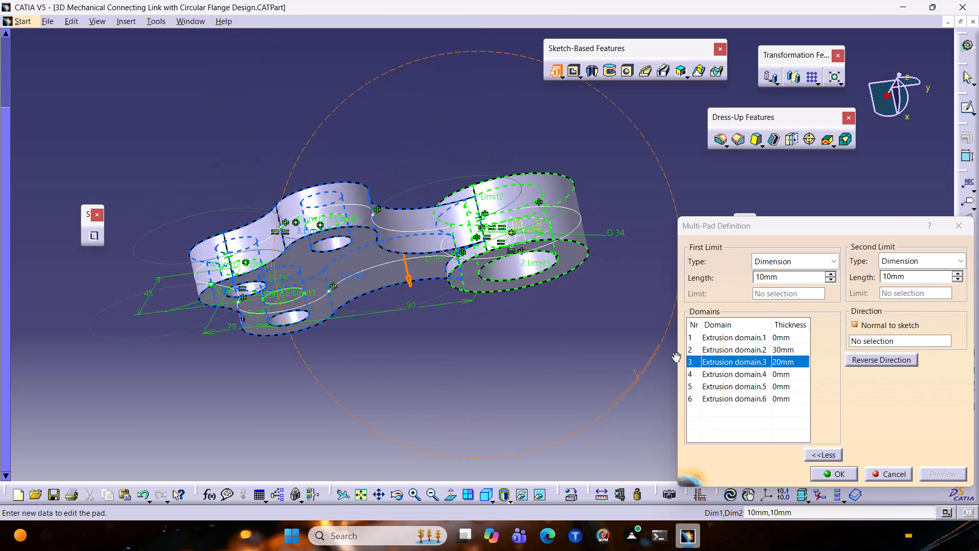
pyautogui.moveTo(675, 352); pyautogui.dragTo(561, 387, button='middle')
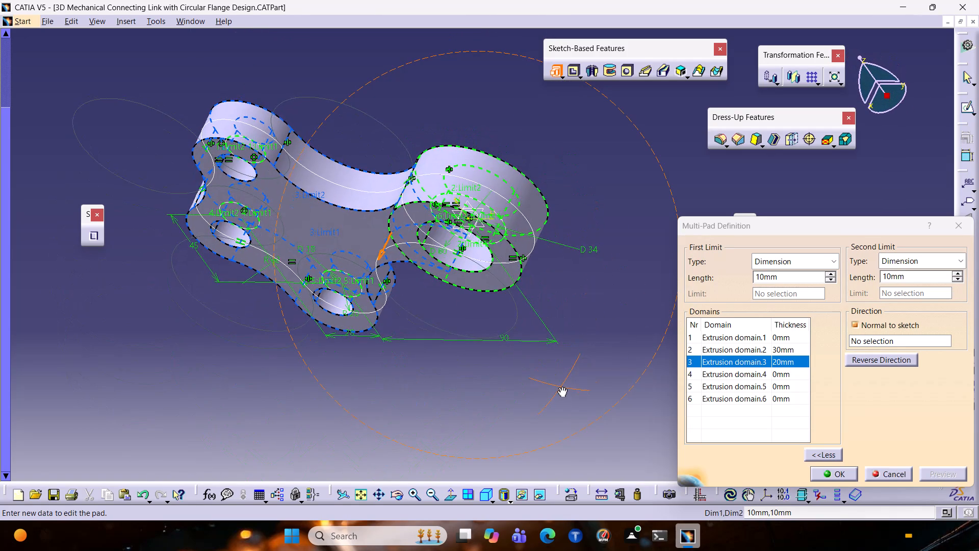
pyautogui.moveTo(561, 387); pyautogui.dragTo(604, 251, button='middle')
pyautogui.moveTo(539, 282); pyautogui.dragTo(561, 237, button='middle')
# Check the remaining hole and flange bore domains, leave them at 0 mm, and create the Multi-Pad.
pyautogui.click(783, 369)
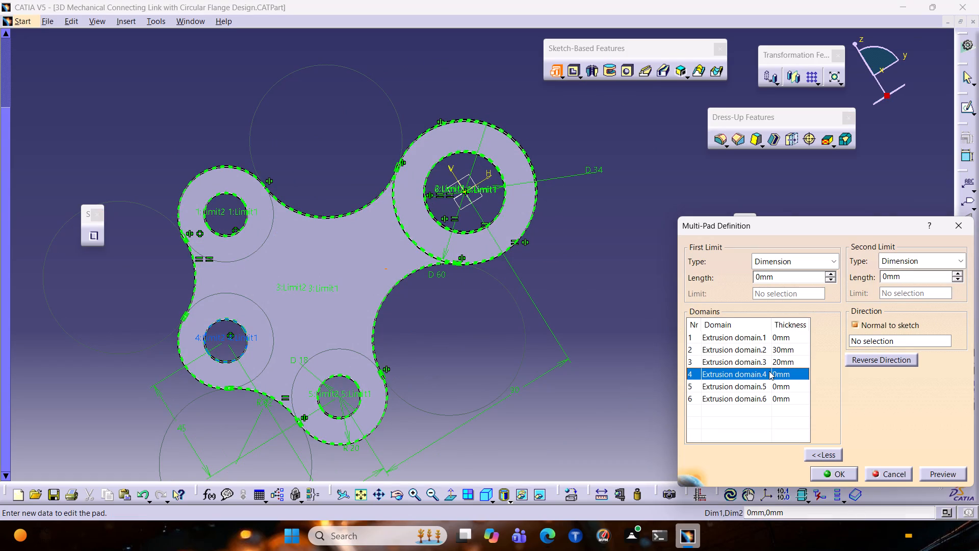
pyautogui.click(774, 390)
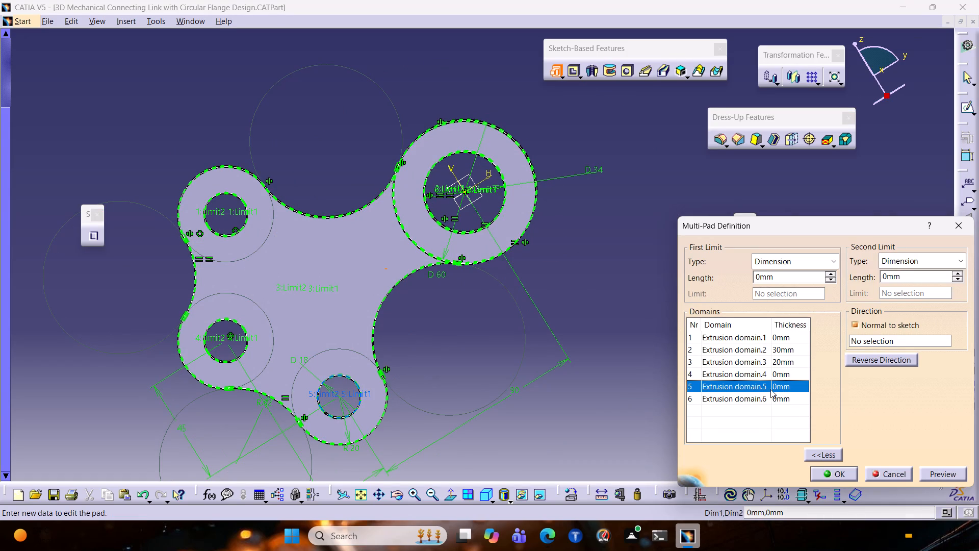
pyautogui.click(760, 403)
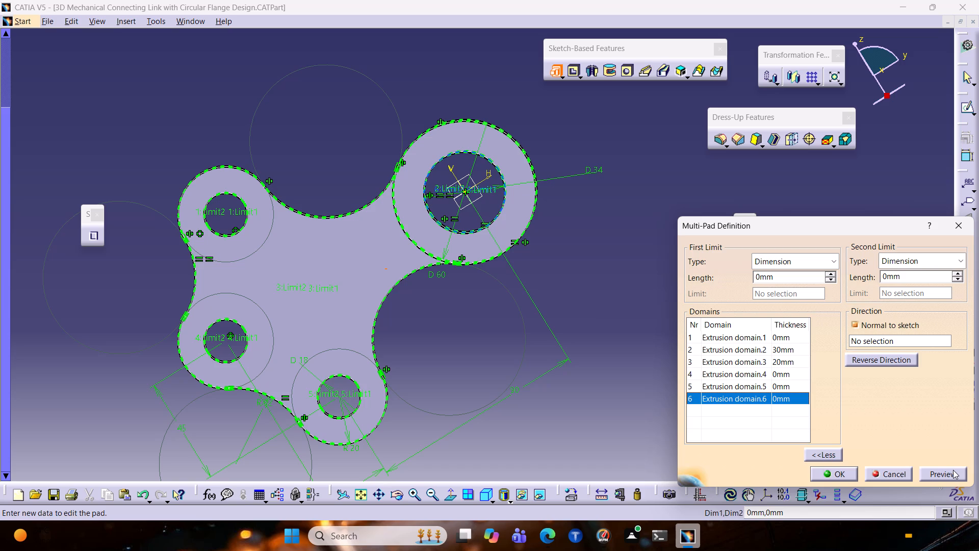
pyautogui.click(842, 471)
pyautogui.click(707, 272)
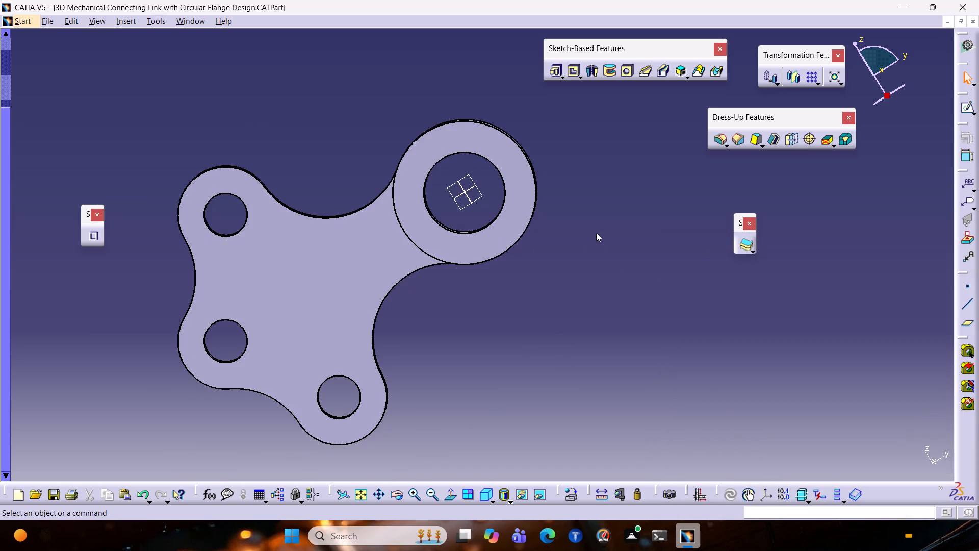
# Inspect the solid connecting link and its thicker circular flange from several angles.
pyautogui.keyDown('ctrl'); pyautogui.moveTo(596, 233); pyautogui.dragTo(628, 238, button='middle'); pyautogui.keyUp('ctrl')
pyautogui.keyDown('ctrl'); pyautogui.scroll(-1, 599, 236); pyautogui.keyUp('ctrl')
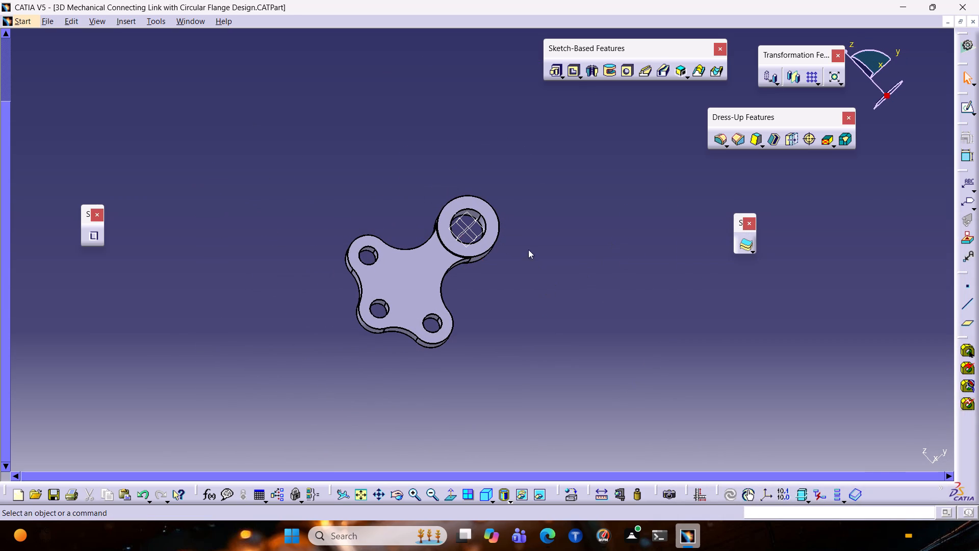
pyautogui.keyDown('ctrl'); pyautogui.moveTo(524, 244); pyautogui.dragTo(602, 190, button='middle'); pyautogui.keyUp('ctrl')
pyautogui.moveTo(576, 191); pyautogui.dragTo(420, 372, button='middle')
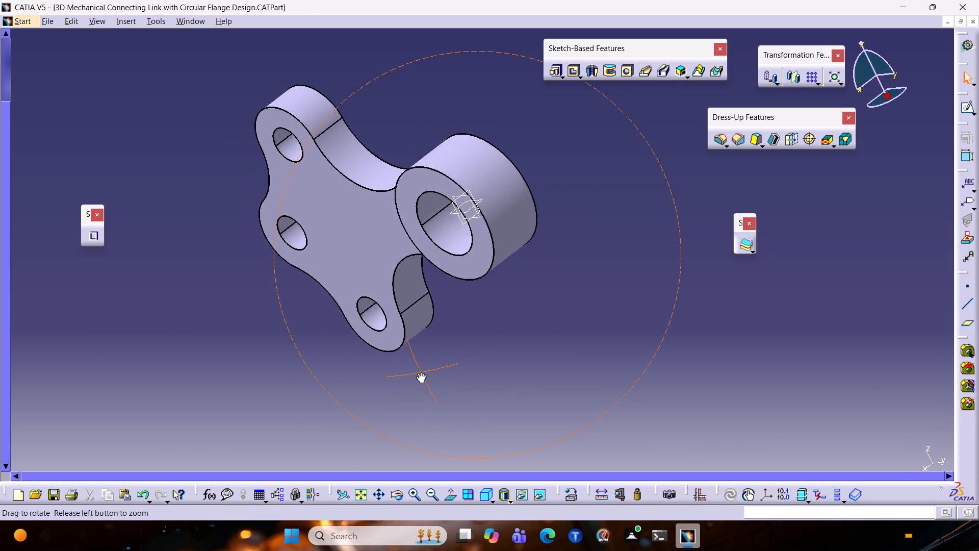
pyautogui.moveTo(420, 372); pyautogui.dragTo(467, 360, button='middle')
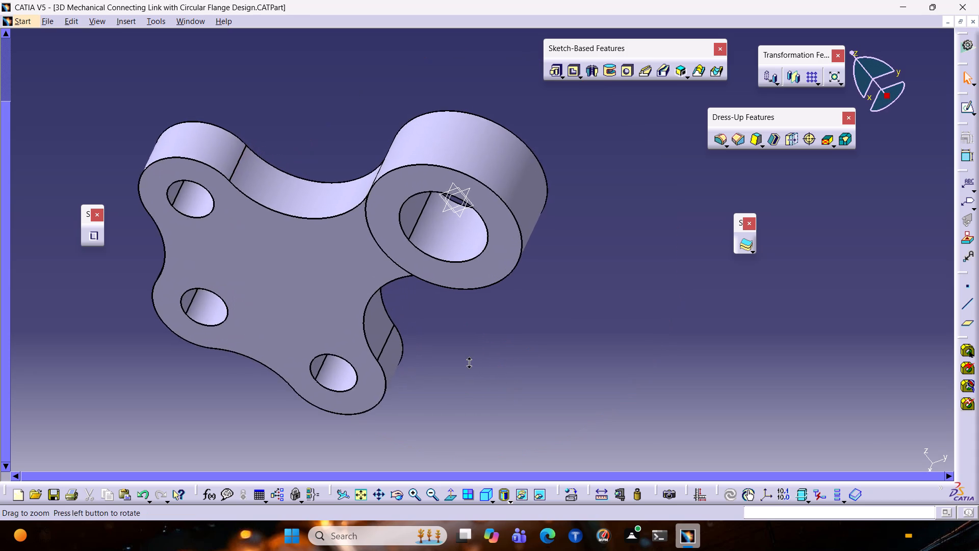
pyautogui.moveTo(467, 360); pyautogui.dragTo(504, 356, button='middle')
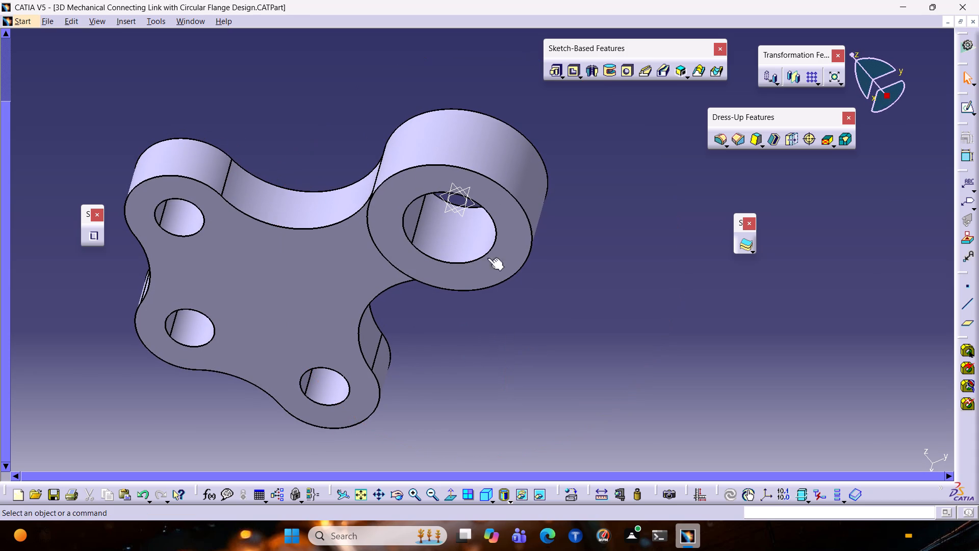
# Start a new sketch on the front ring face of the circular flange.
pyautogui.click(419, 189)
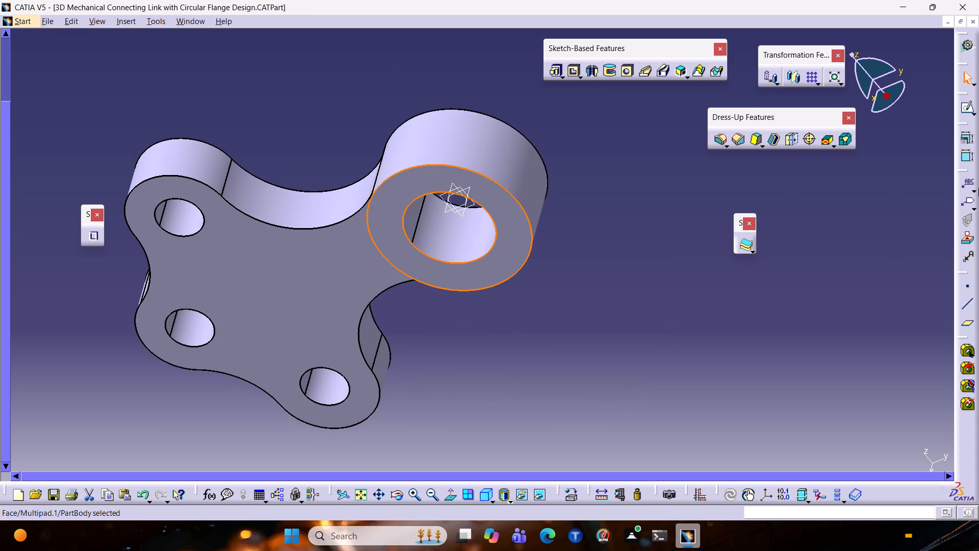
pyautogui.click(965, 109)
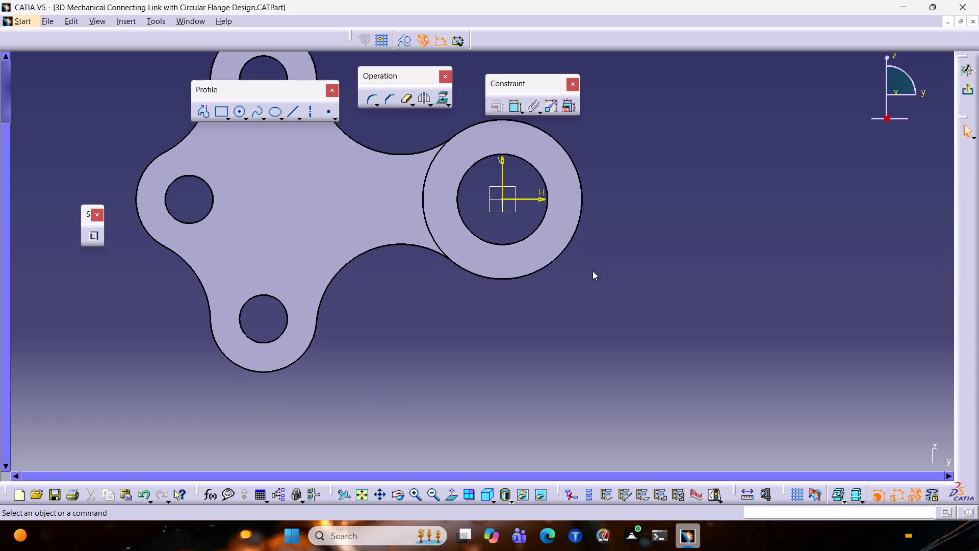
pyautogui.moveTo(636, 209); pyautogui.dragTo(614, 256, button='middle')
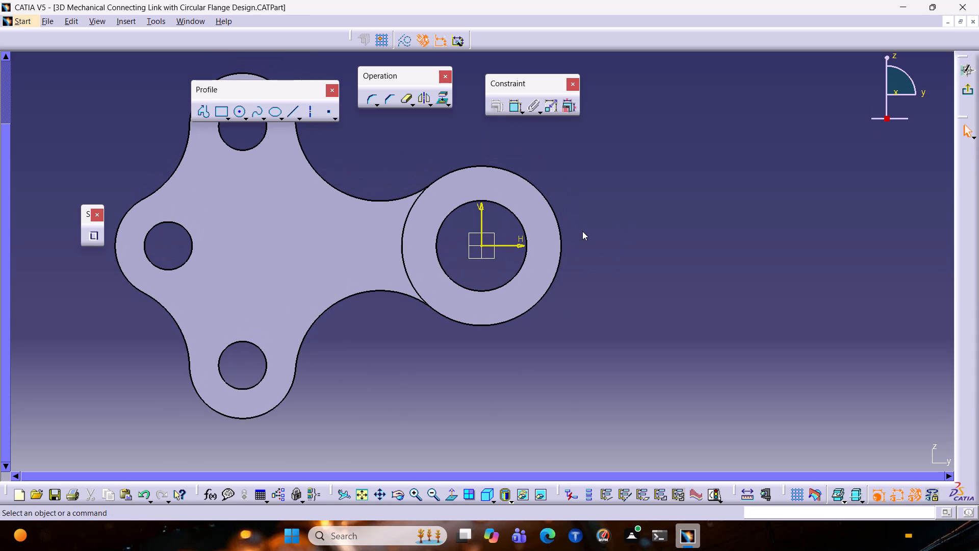
# Project the flange ring face's outer and inner circular edges into the sketch.
pyautogui.click(547, 218)
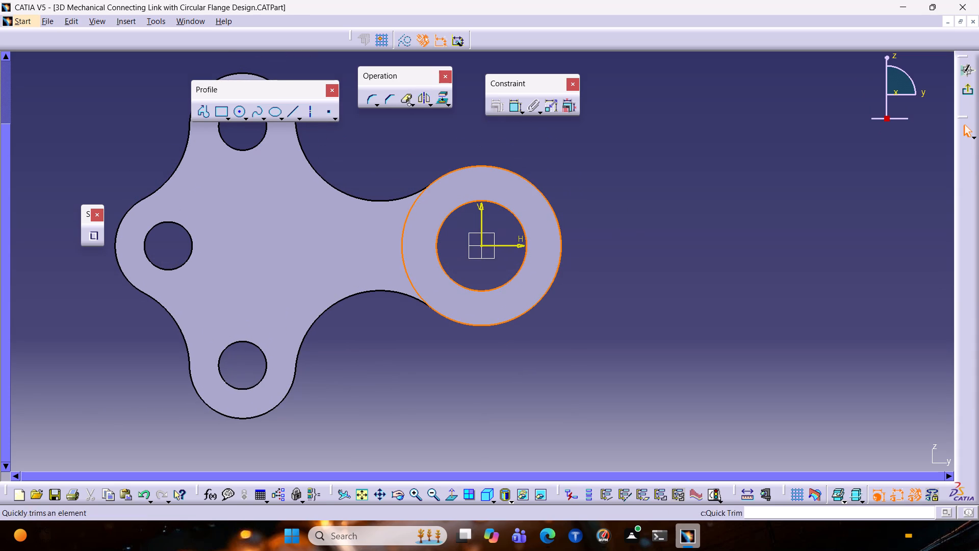
pyautogui.click(441, 100)
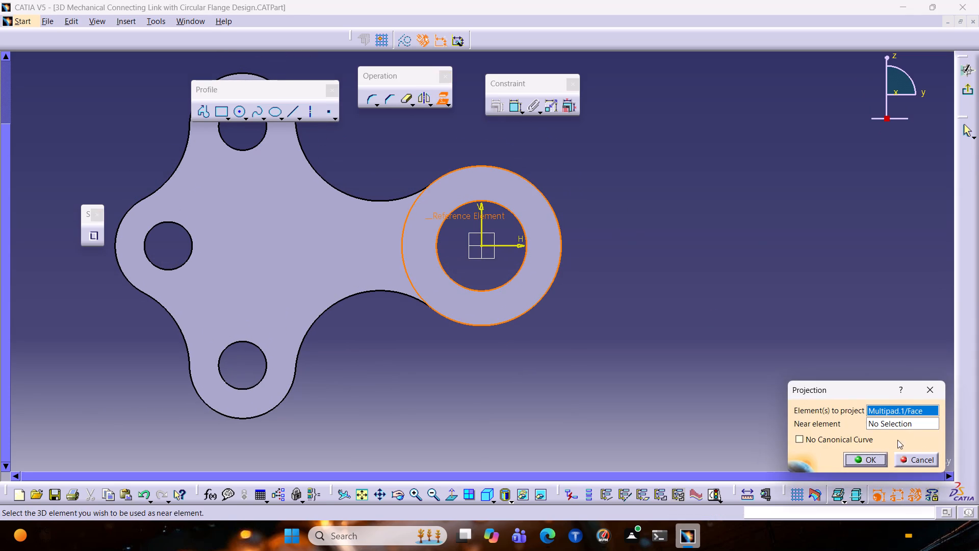
pyautogui.click(871, 461)
pyautogui.click(661, 230)
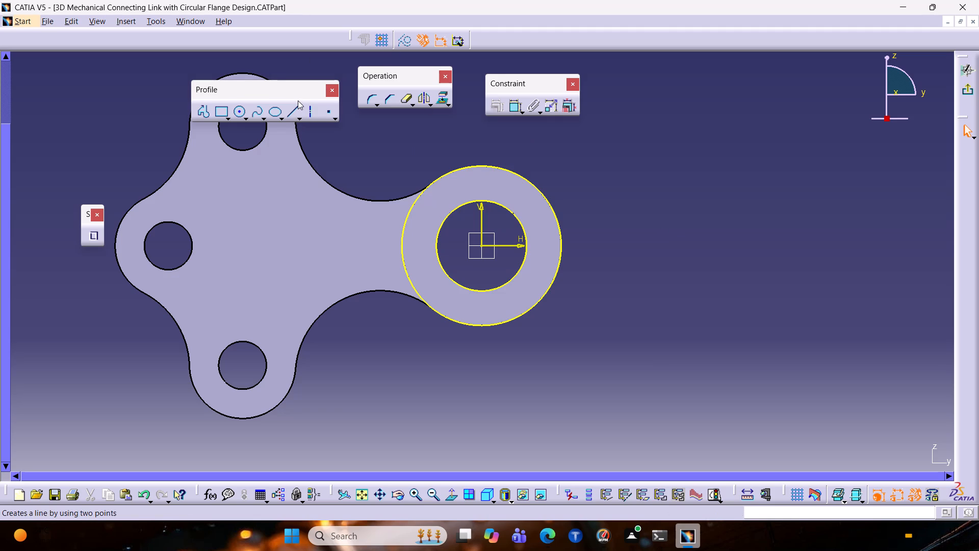
# Draw a circle centred on the sketch origin between the two projected edges and dimension its diameter to 47 mm.
pyautogui.click(238, 115)
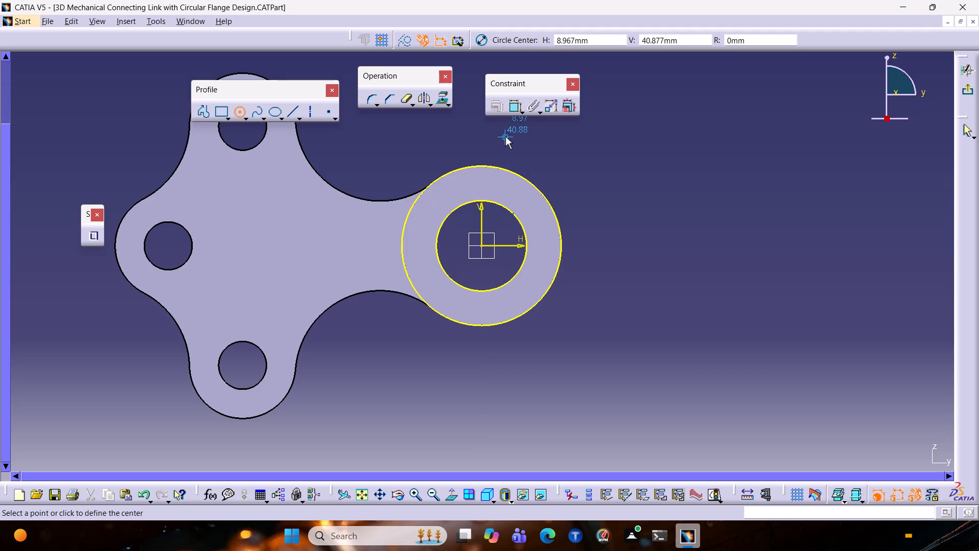
pyautogui.click(482, 243)
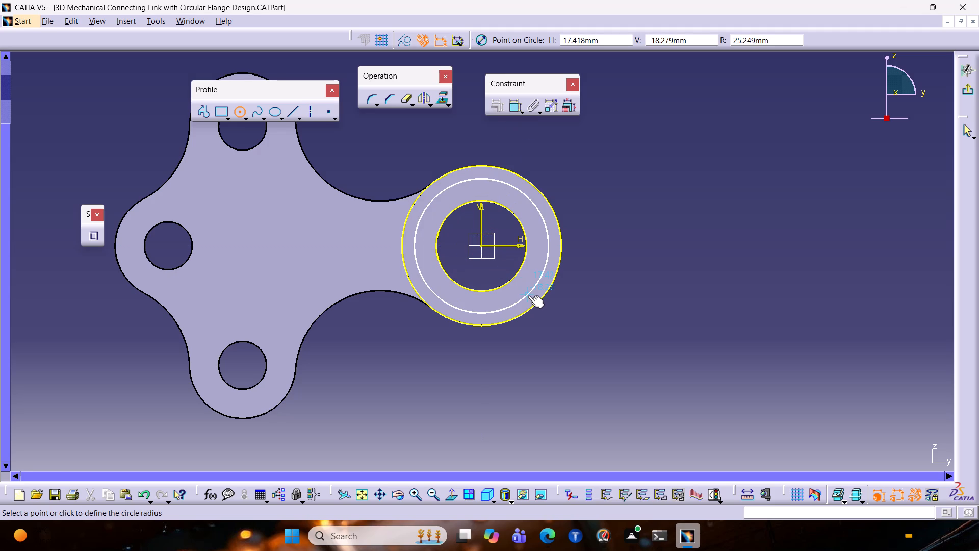
pyautogui.click(524, 292)
pyautogui.click(516, 111)
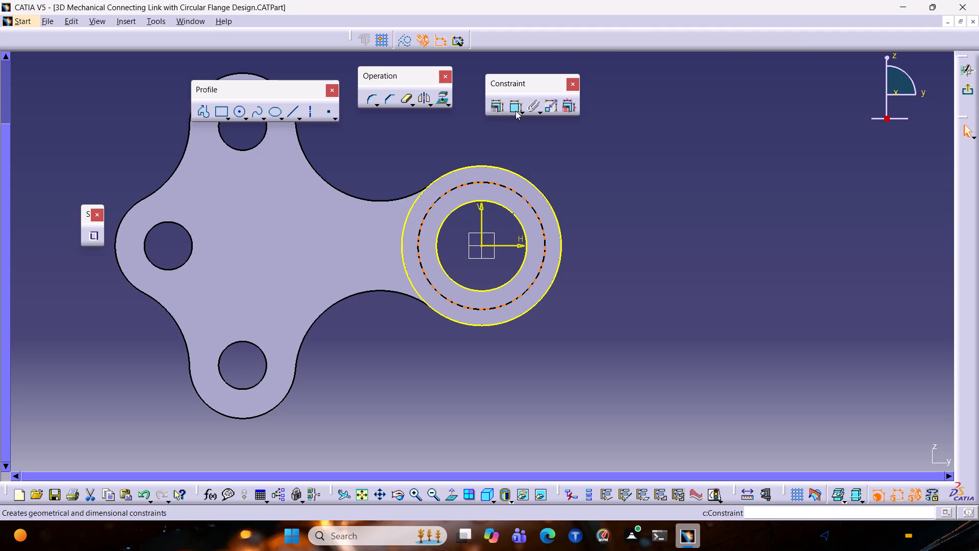
pyautogui.click(583, 223)
pyautogui.doubleClick(590, 220)
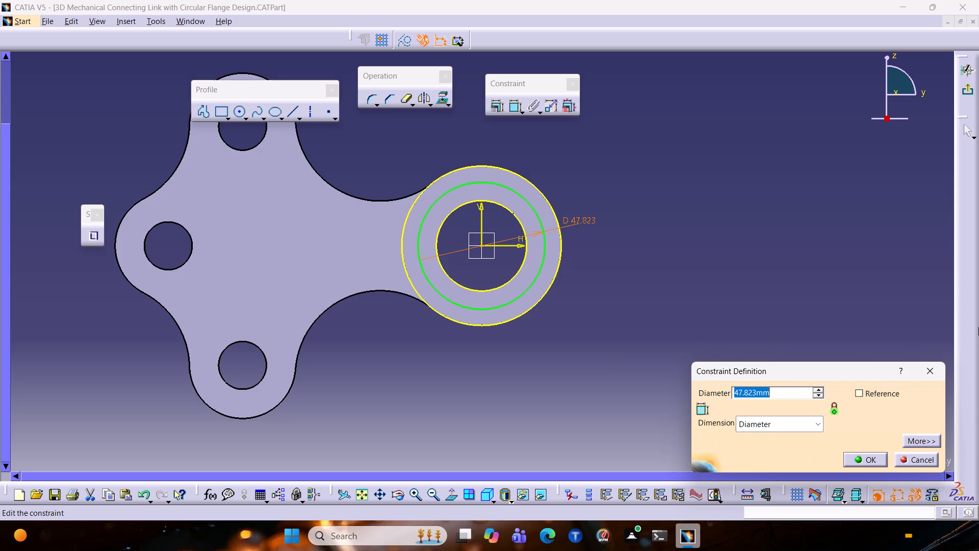
pyautogui.write('47')
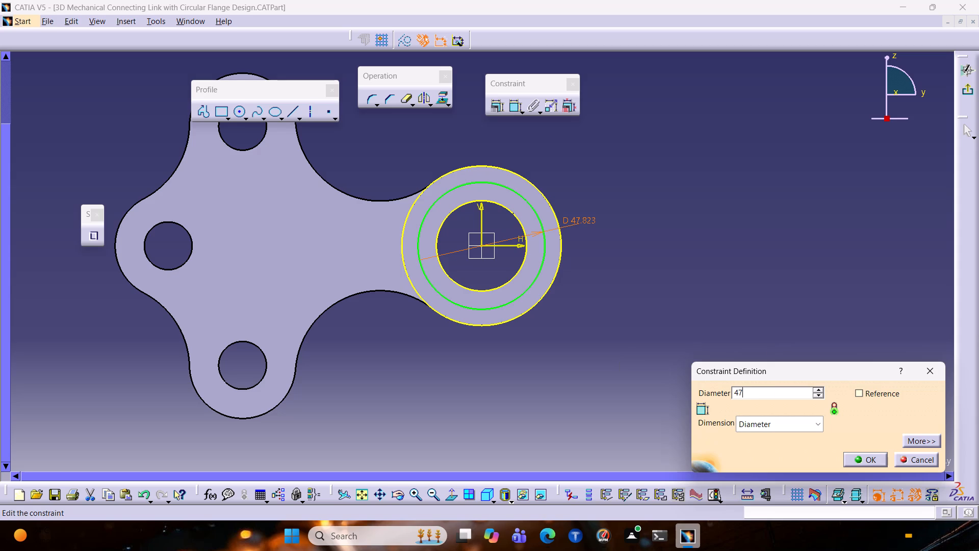
pyautogui.press('Return')
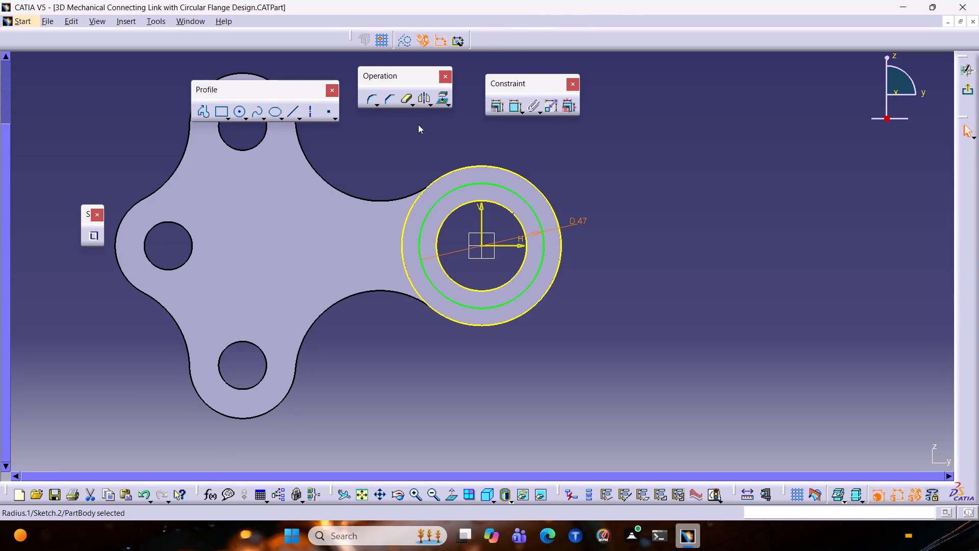
# Draw a small circle where the 47 mm circle crosses the horizontal axis and dimension its diameter to 8 mm.
pyautogui.click(237, 111)
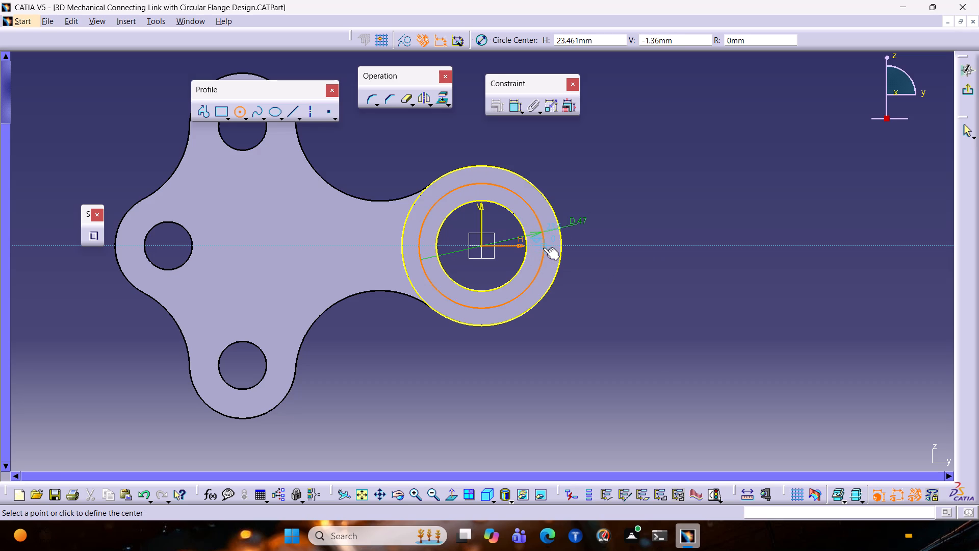
pyautogui.click(544, 245)
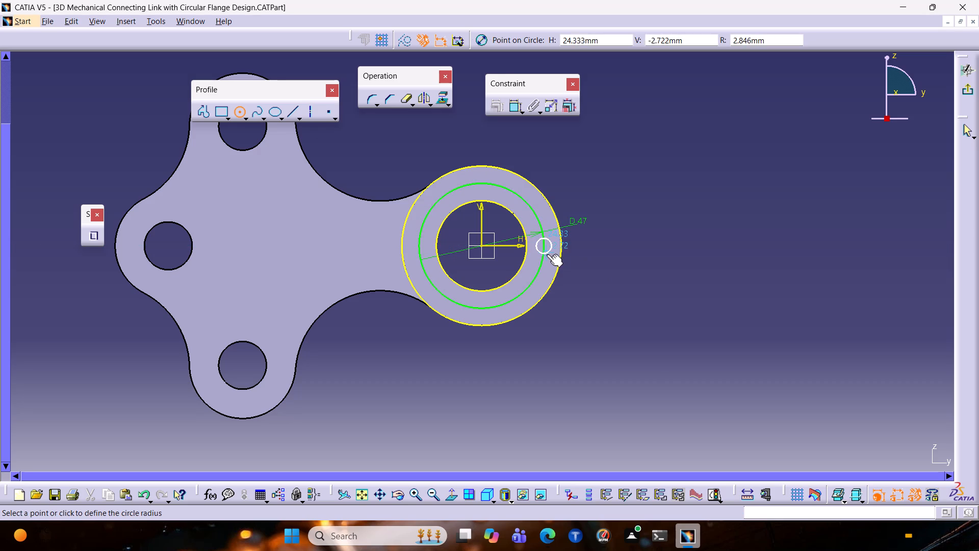
pyautogui.click(548, 258)
pyautogui.click(514, 108)
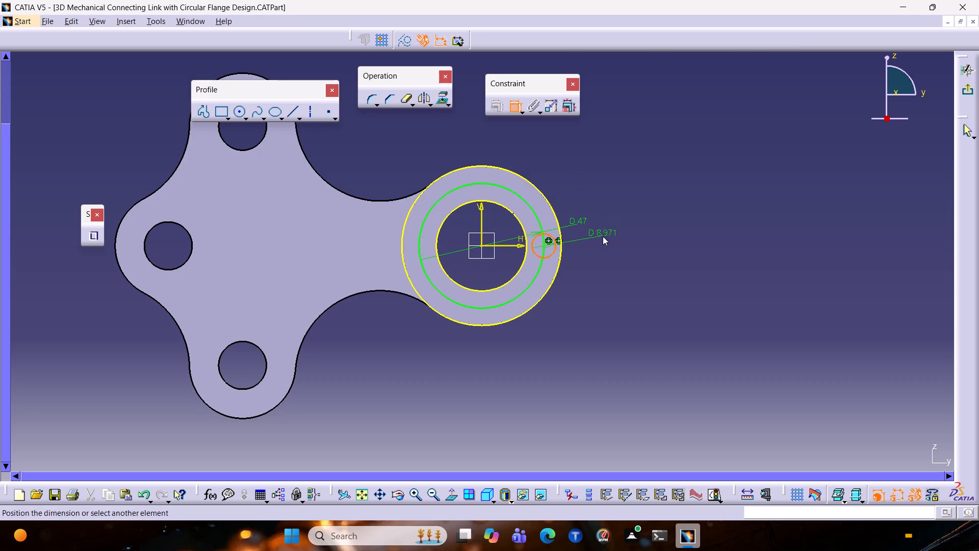
pyautogui.click(597, 237)
pyautogui.doubleClick(601, 233)
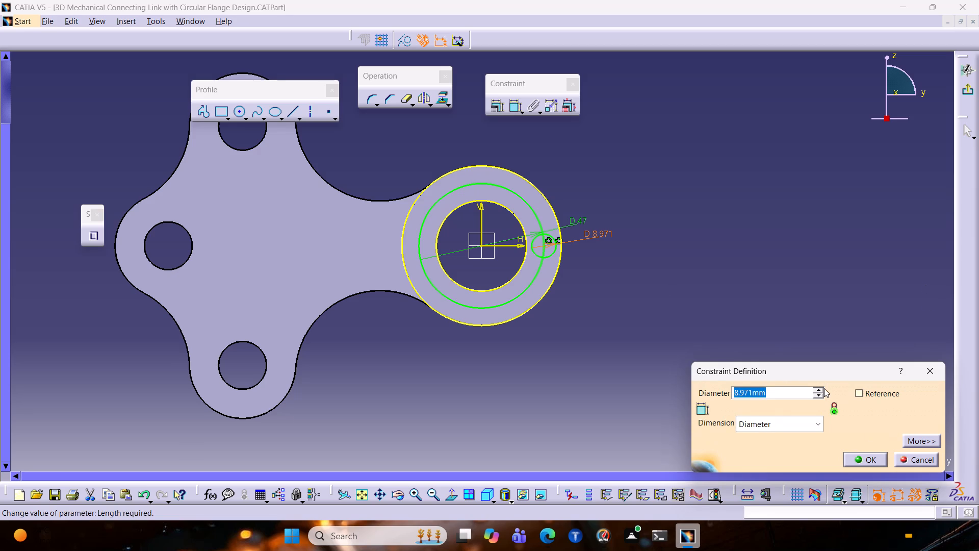
pyautogui.press('8')
pyautogui.press('Return')
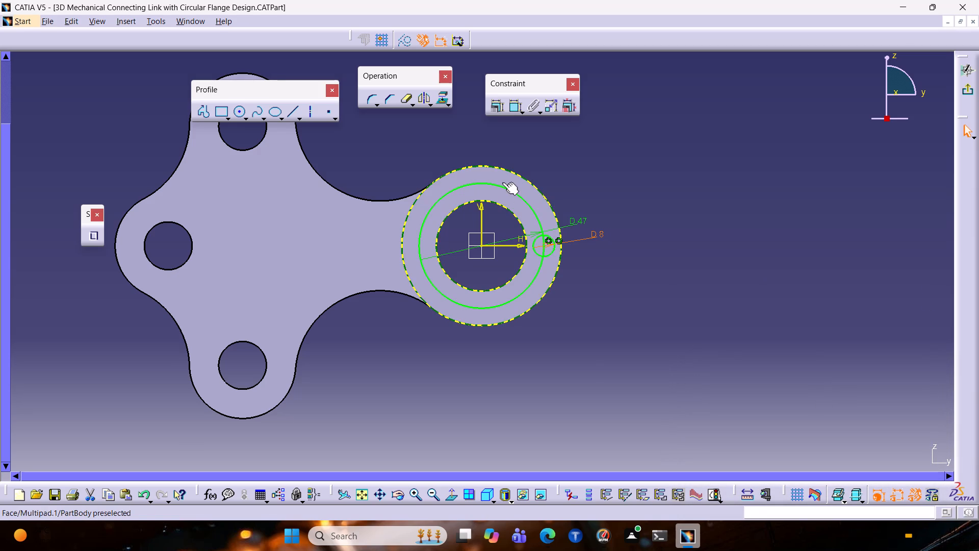
# Convert the 47 mm circle and the two projected flange edges to construction elements.
pyautogui.click(503, 187)
pyautogui.click(402, 36)
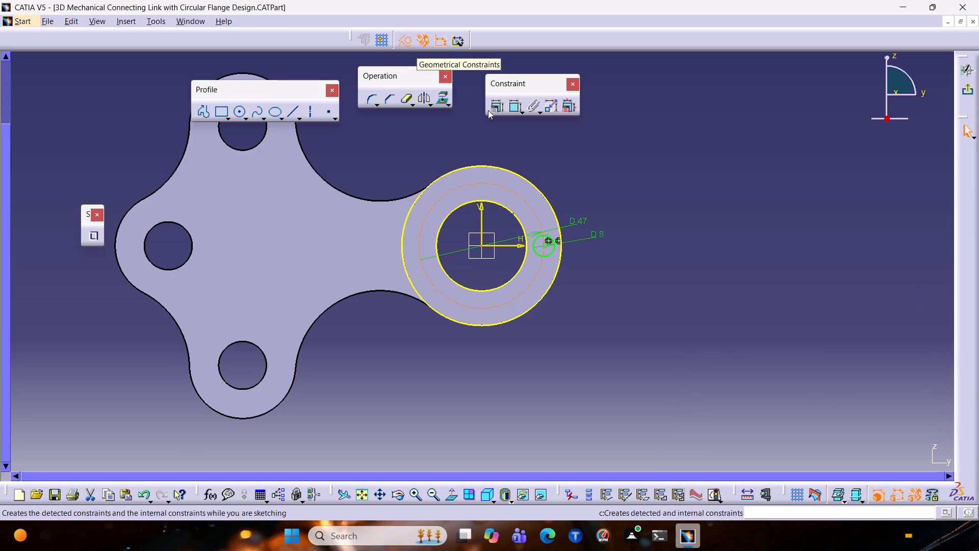
pyautogui.click(600, 158)
pyautogui.click(548, 203)
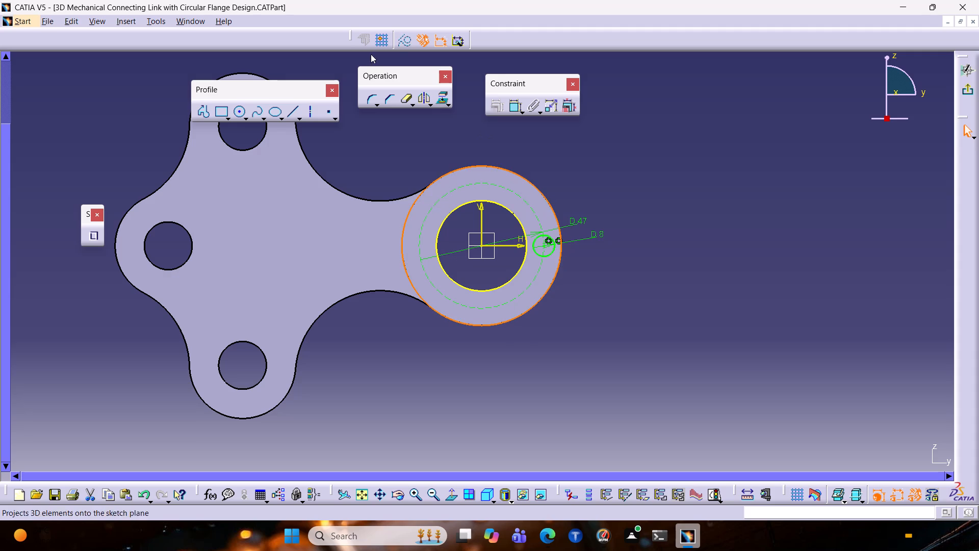
pyautogui.click(397, 39)
pyautogui.click(482, 203)
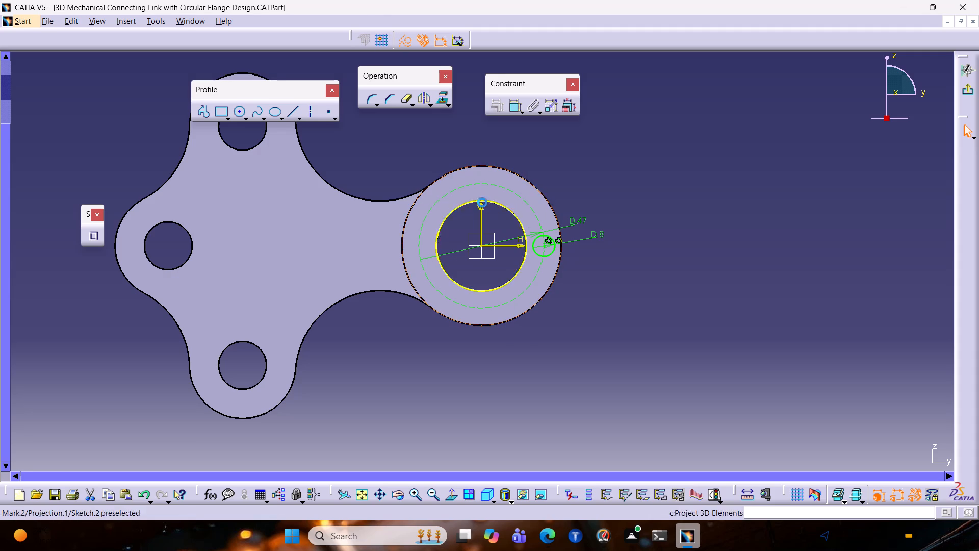
pyautogui.click(405, 41)
pyautogui.click(693, 239)
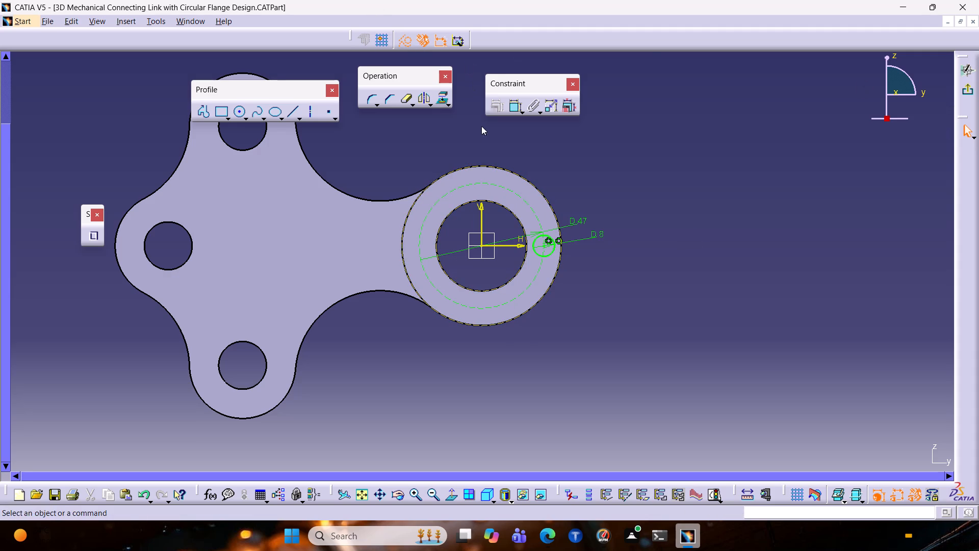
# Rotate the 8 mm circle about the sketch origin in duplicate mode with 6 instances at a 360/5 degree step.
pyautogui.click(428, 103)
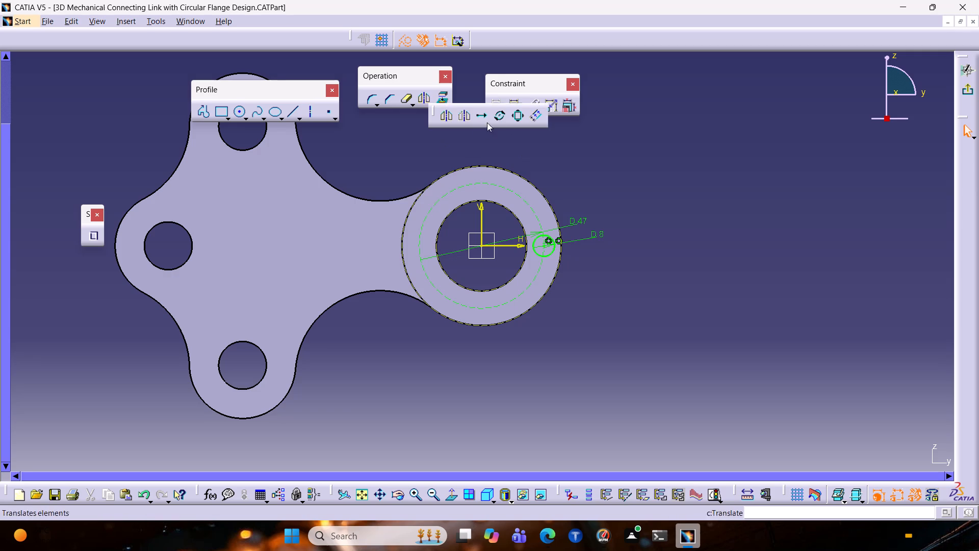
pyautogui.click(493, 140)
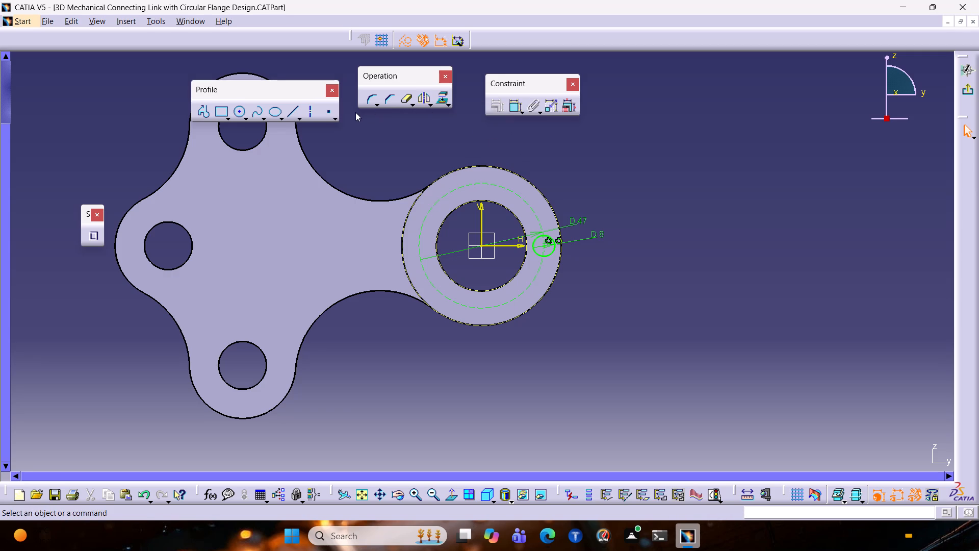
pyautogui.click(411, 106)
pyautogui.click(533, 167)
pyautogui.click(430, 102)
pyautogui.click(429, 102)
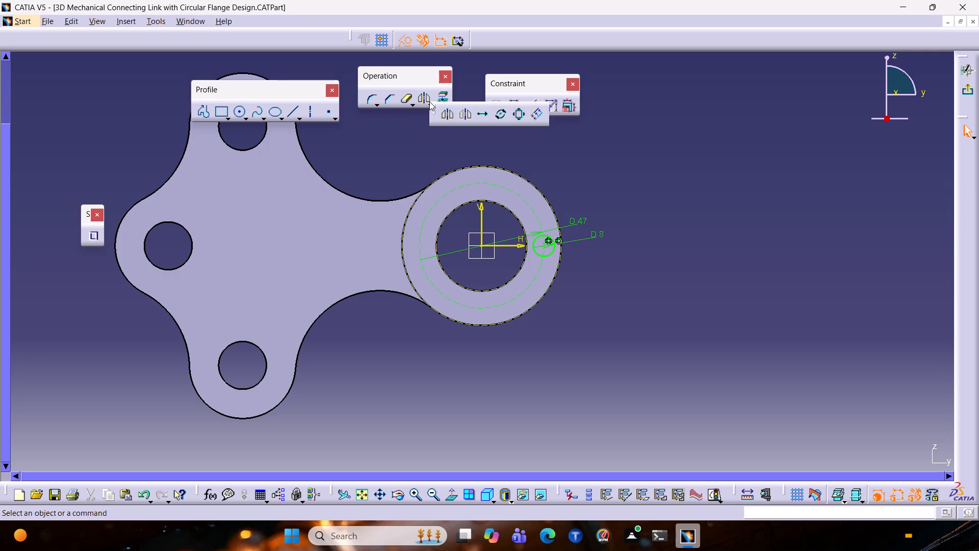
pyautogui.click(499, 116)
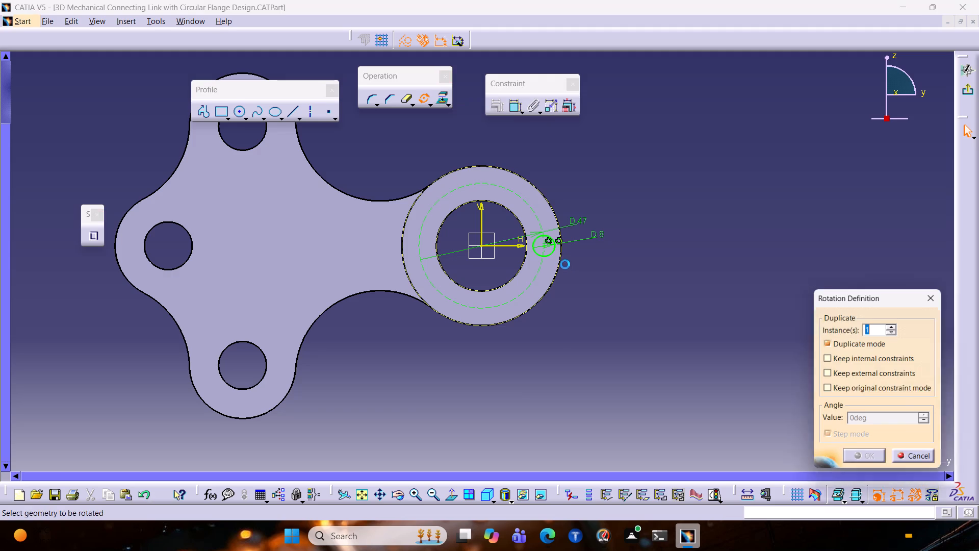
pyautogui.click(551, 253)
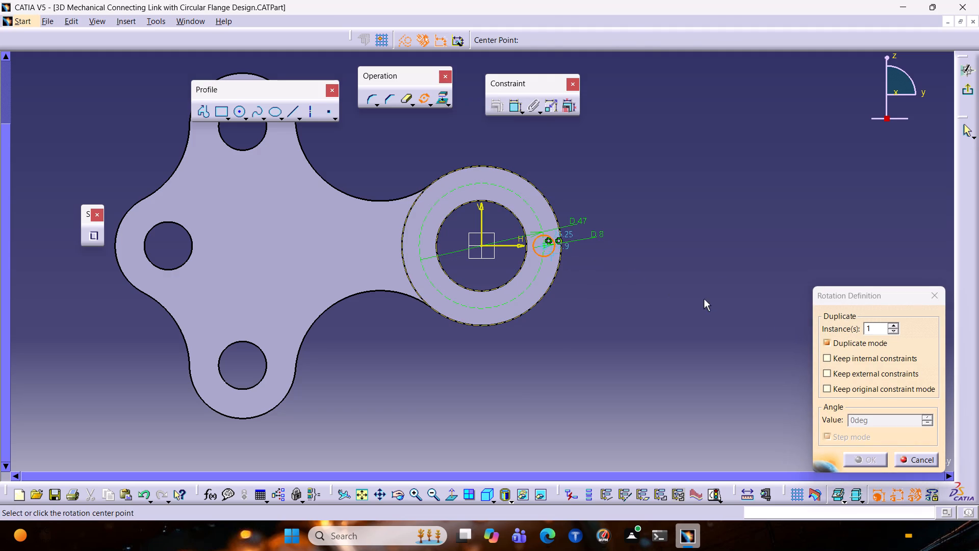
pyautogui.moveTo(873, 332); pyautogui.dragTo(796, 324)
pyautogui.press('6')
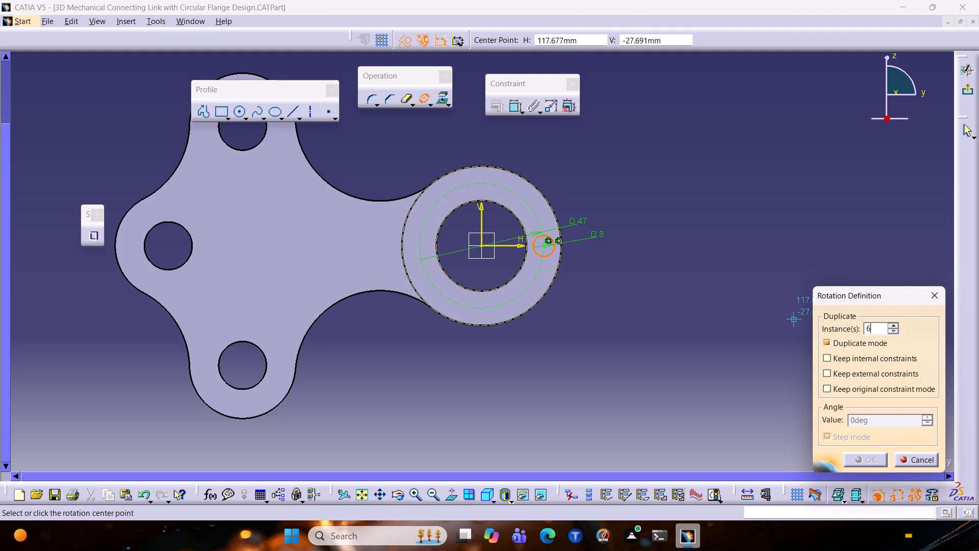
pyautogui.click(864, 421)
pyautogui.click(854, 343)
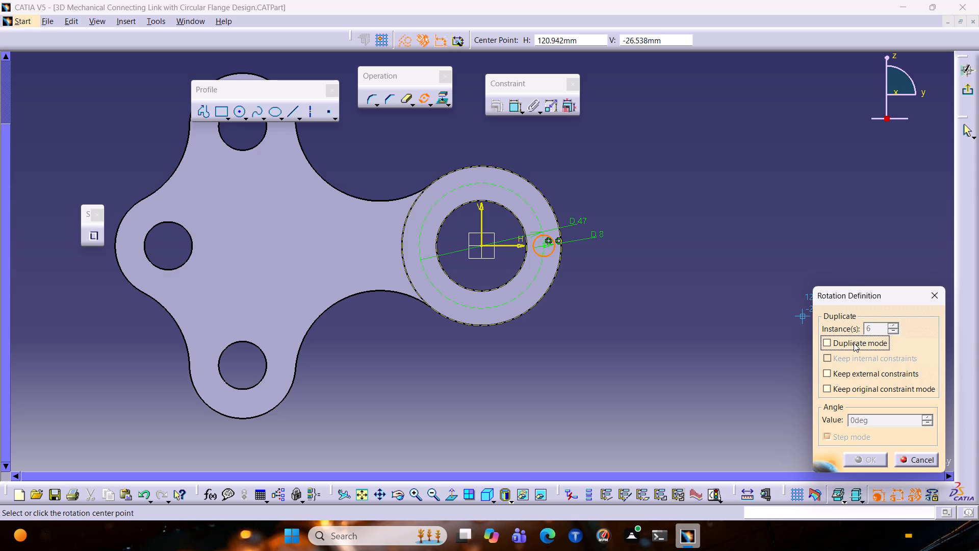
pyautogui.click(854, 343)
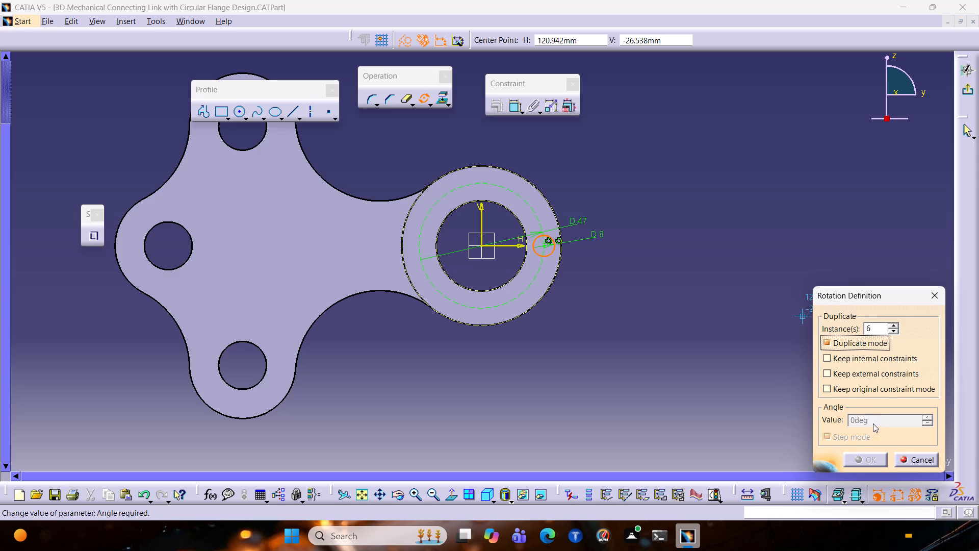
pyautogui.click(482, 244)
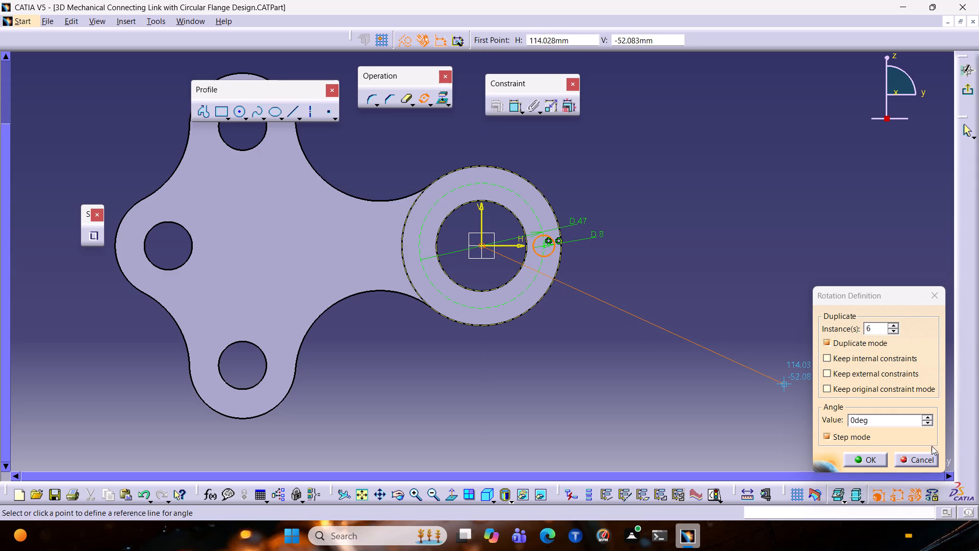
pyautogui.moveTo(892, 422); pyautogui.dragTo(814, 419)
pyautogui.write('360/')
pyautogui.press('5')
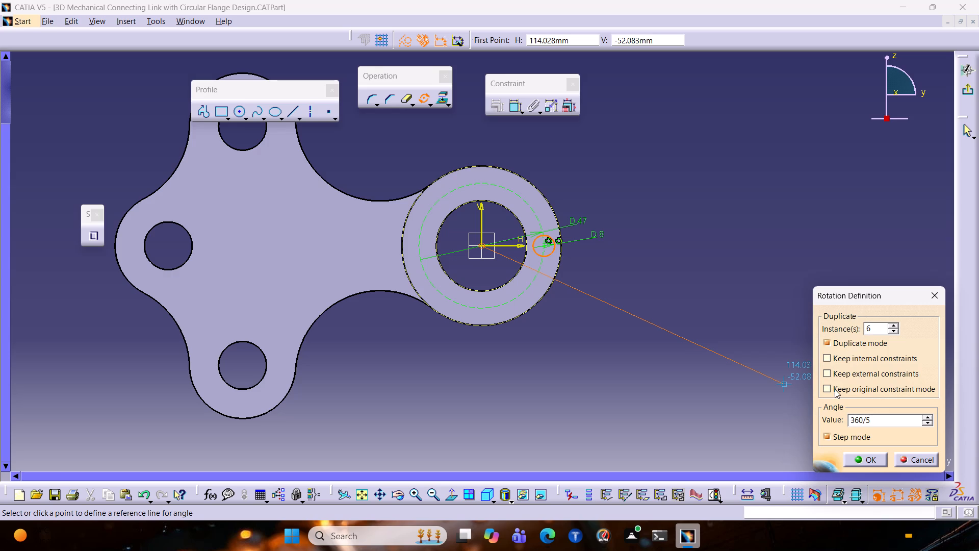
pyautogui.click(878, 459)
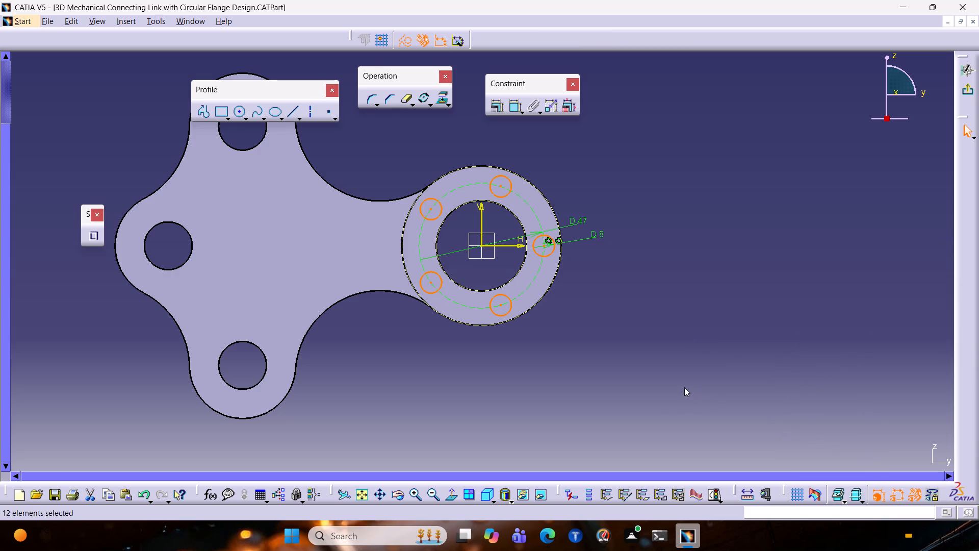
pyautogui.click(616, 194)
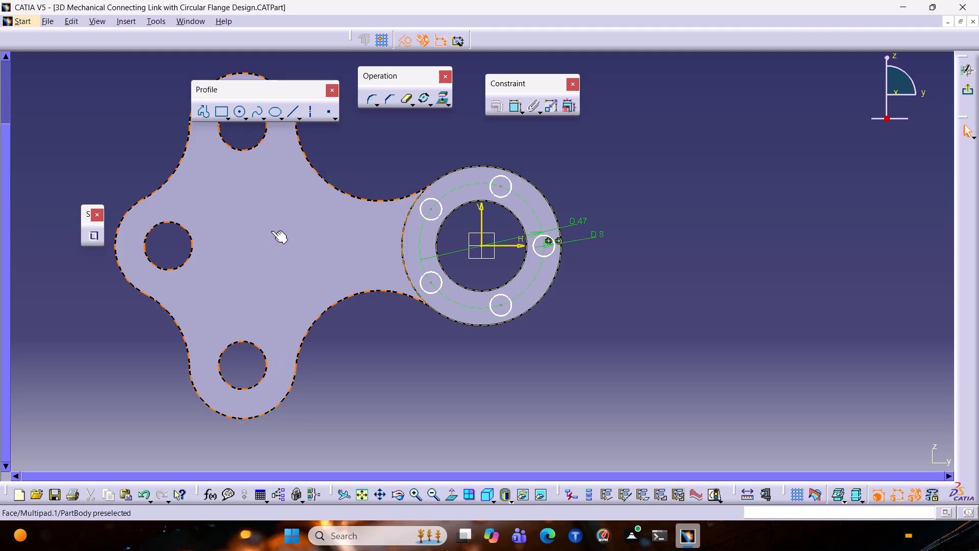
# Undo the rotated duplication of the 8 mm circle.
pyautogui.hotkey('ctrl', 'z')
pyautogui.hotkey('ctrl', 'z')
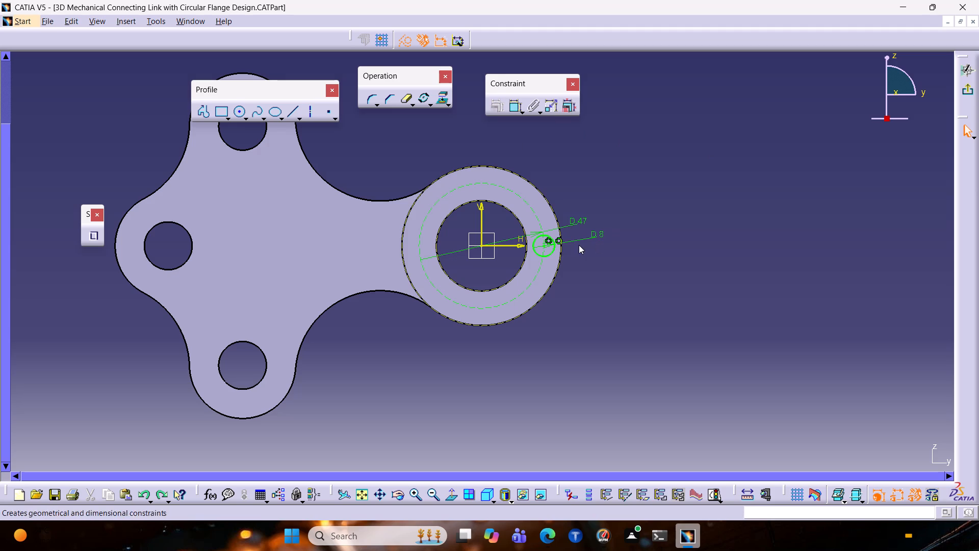
# Leave the sketch and pocket the 8 mm circle through the flange with an Up to last limit.
pyautogui.click(969, 86)
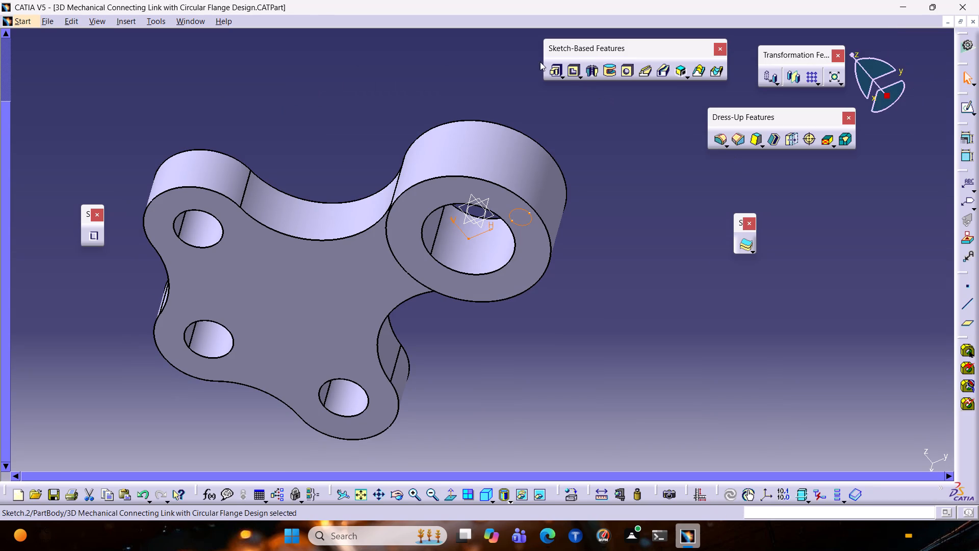
pyautogui.click(574, 72)
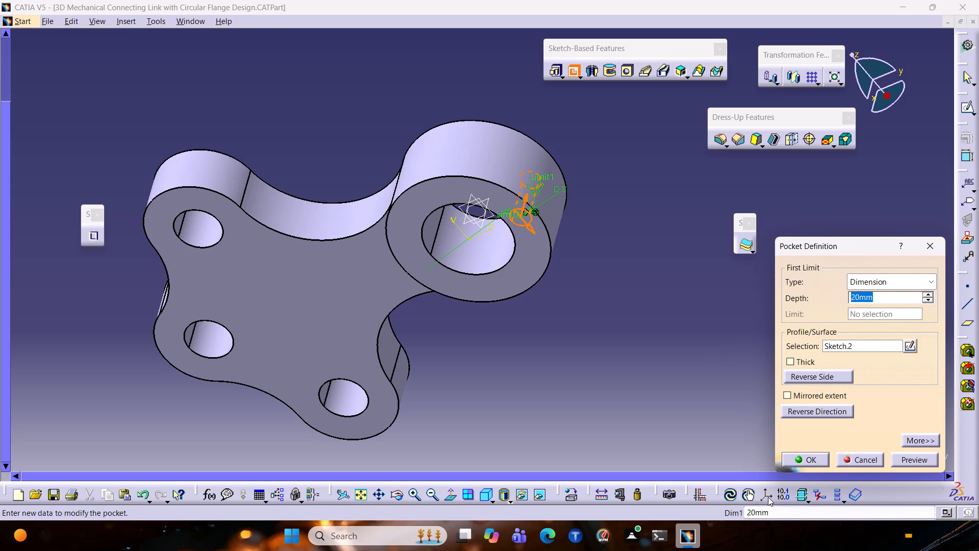
pyautogui.click(895, 284)
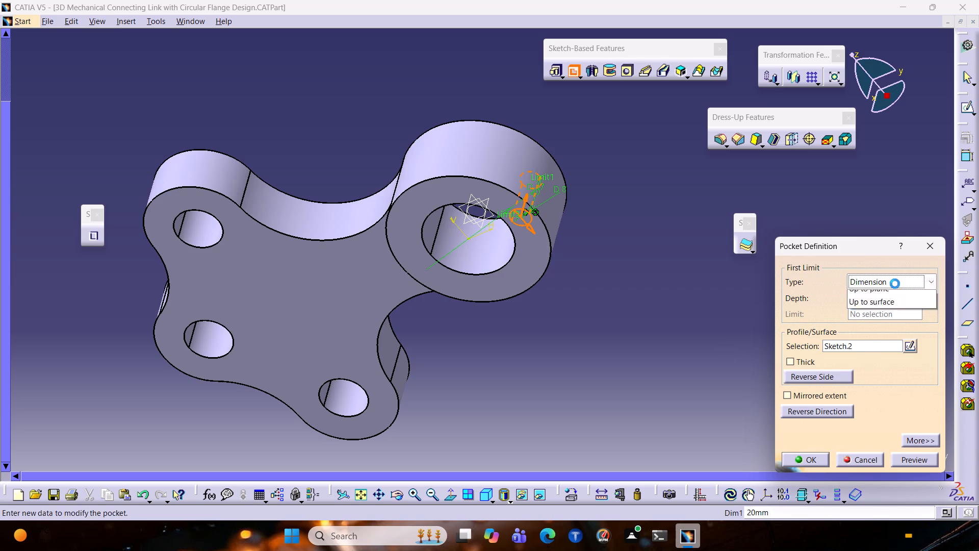
pyautogui.click(881, 324)
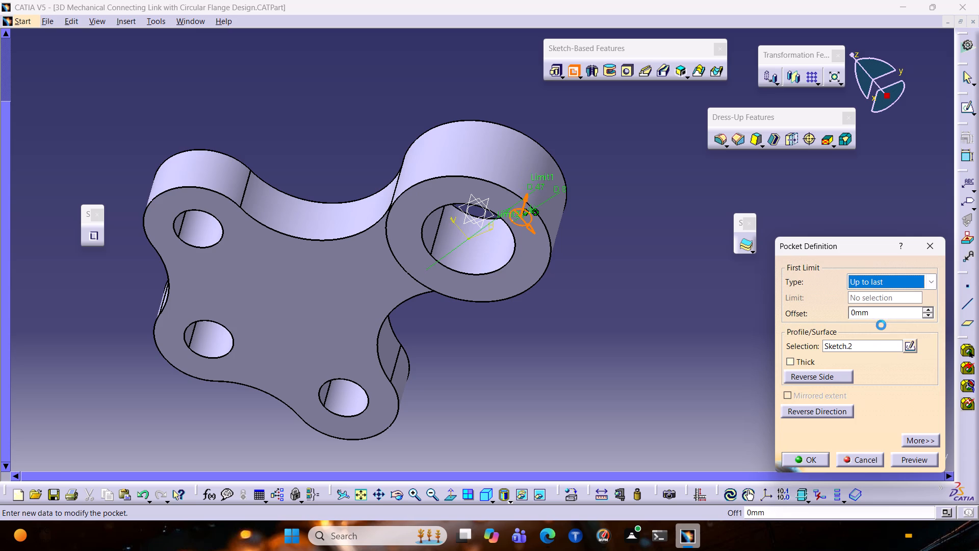
pyautogui.click(931, 463)
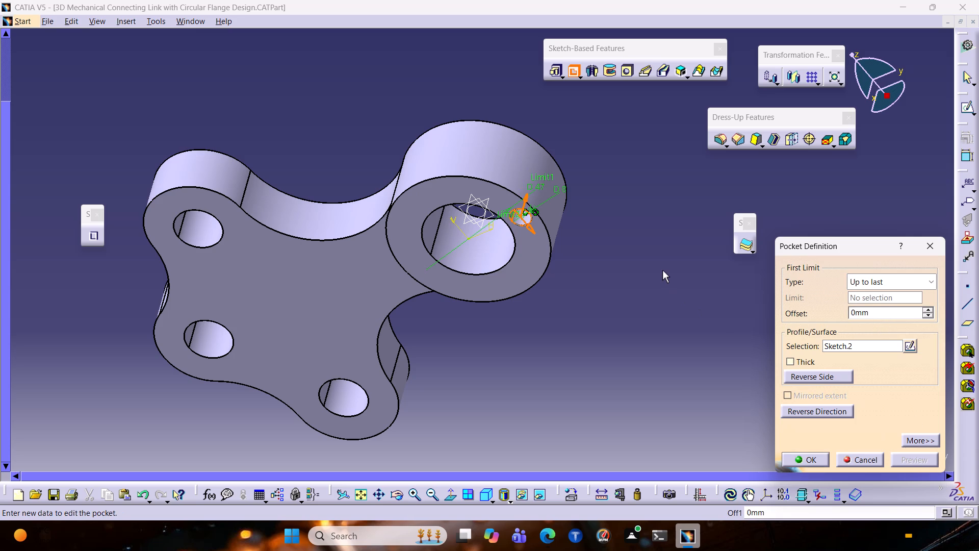
pyautogui.moveTo(662, 269); pyautogui.dragTo(557, 299, button='middle')
pyautogui.moveTo(563, 241); pyautogui.dragTo(563, 240, button='middle')
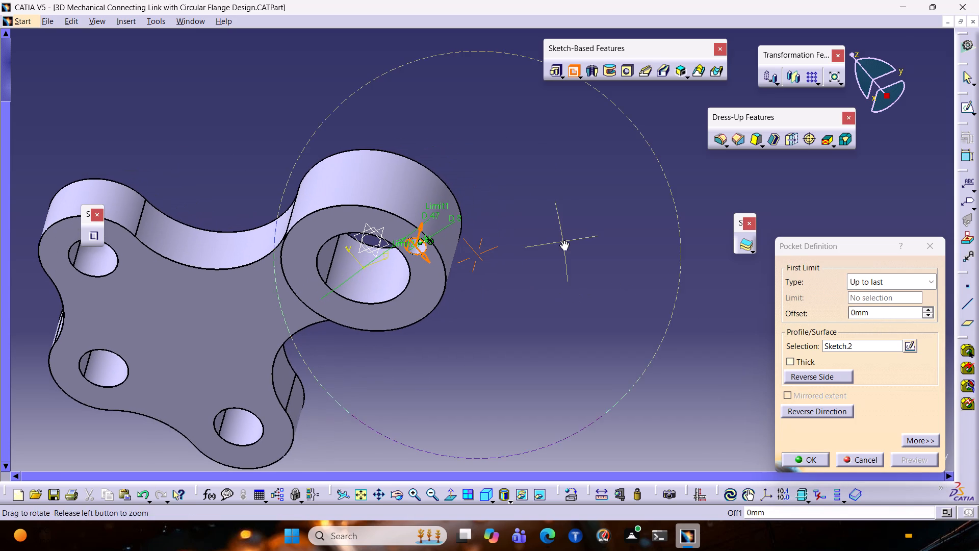
pyautogui.moveTo(563, 240); pyautogui.dragTo(526, 265, button='middle')
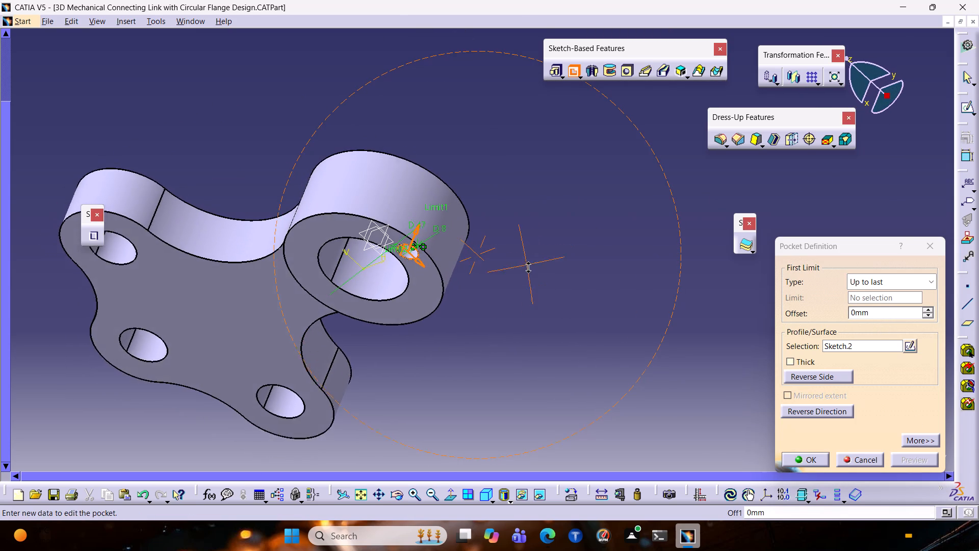
pyautogui.moveTo(526, 265); pyautogui.dragTo(541, 259, button='middle')
pyautogui.click(811, 459)
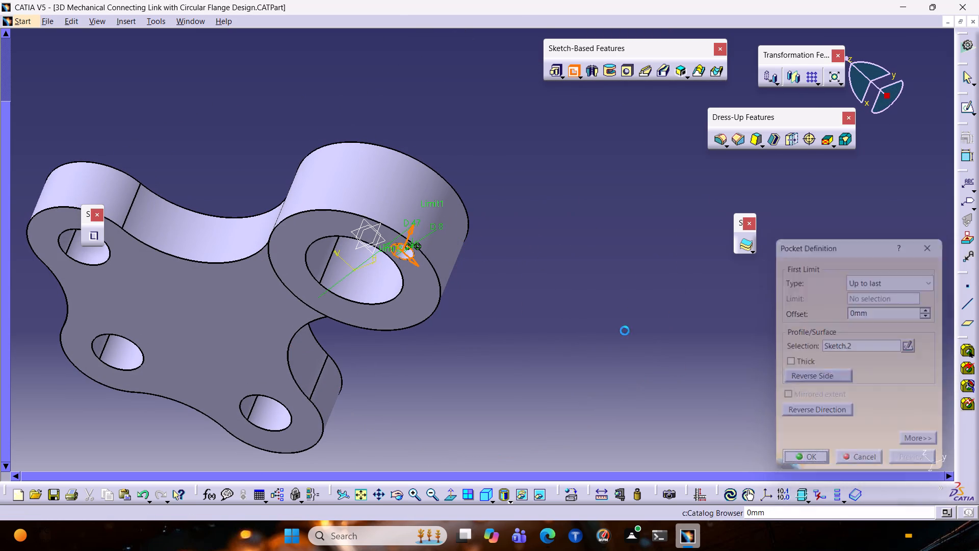
pyautogui.click(530, 234)
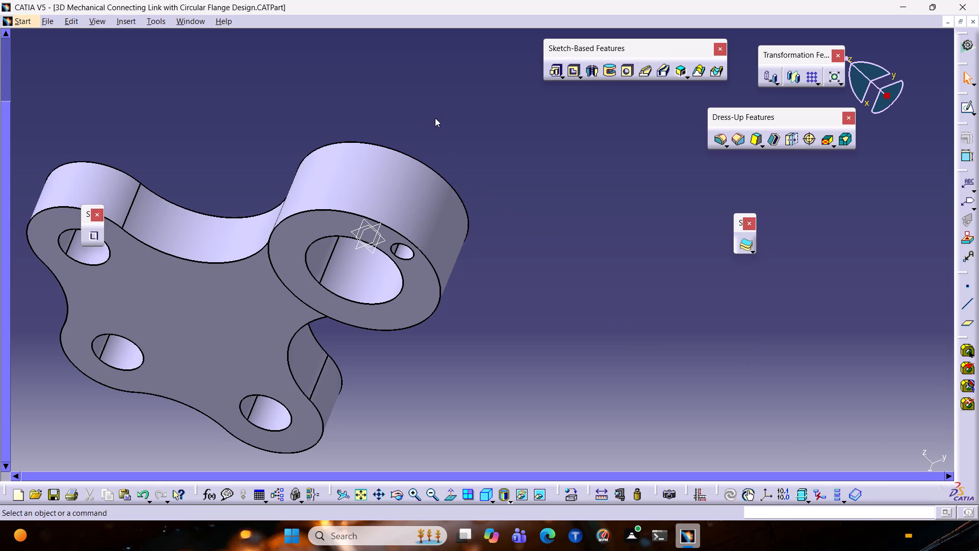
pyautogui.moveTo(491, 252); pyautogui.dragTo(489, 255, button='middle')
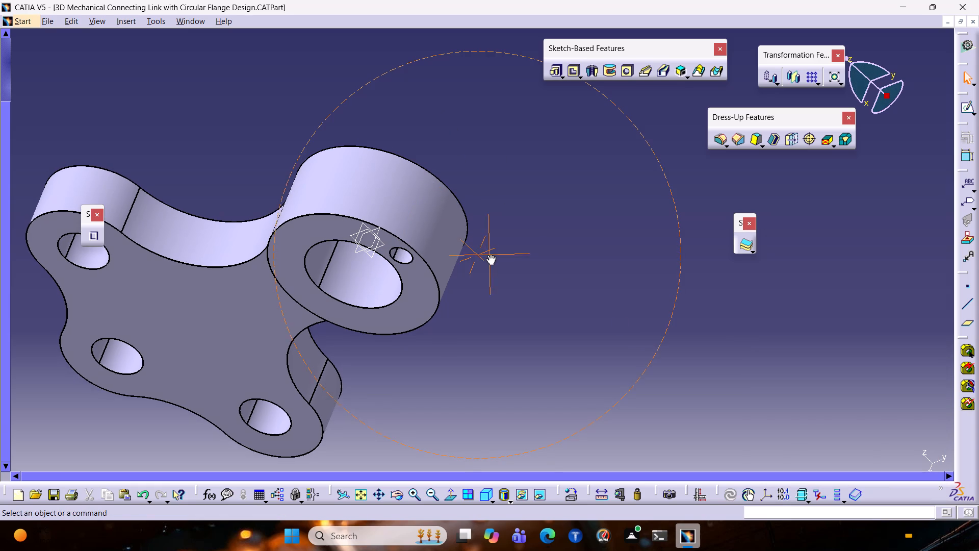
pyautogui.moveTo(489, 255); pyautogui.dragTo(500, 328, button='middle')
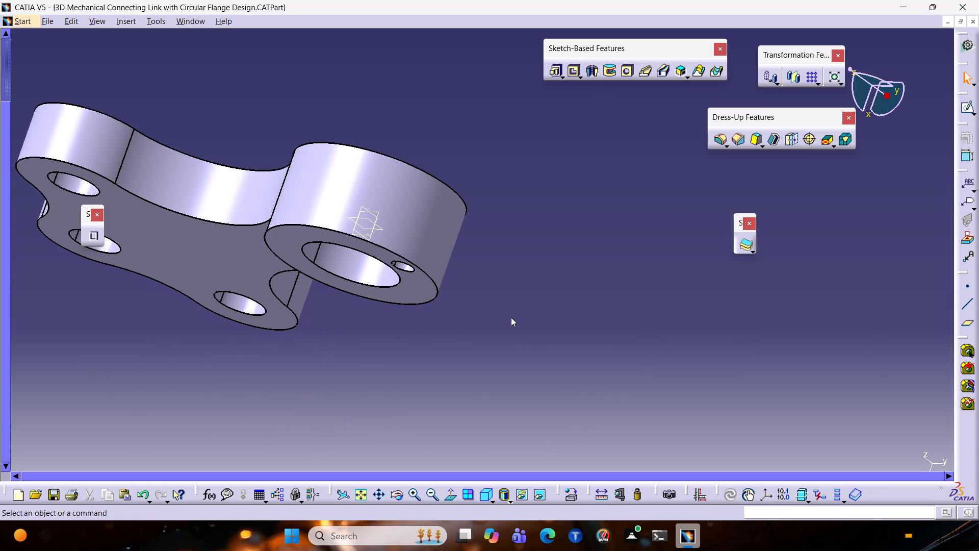
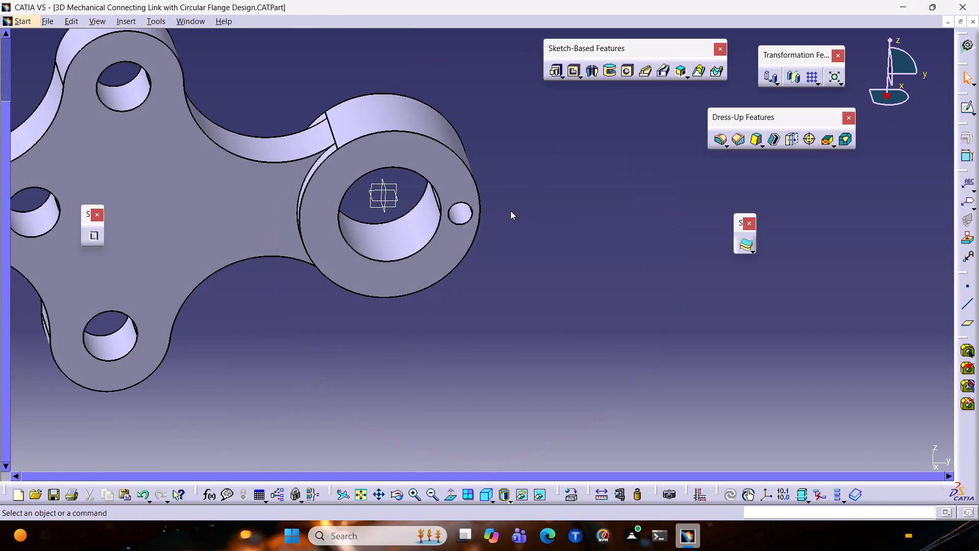
# Circular-pattern the 8 mm flange hole as a complete crown of 6 instances, using the flange face as reference.
pyautogui.moveTo(267, 94); pyautogui.dragTo(111, 131, button='middle')
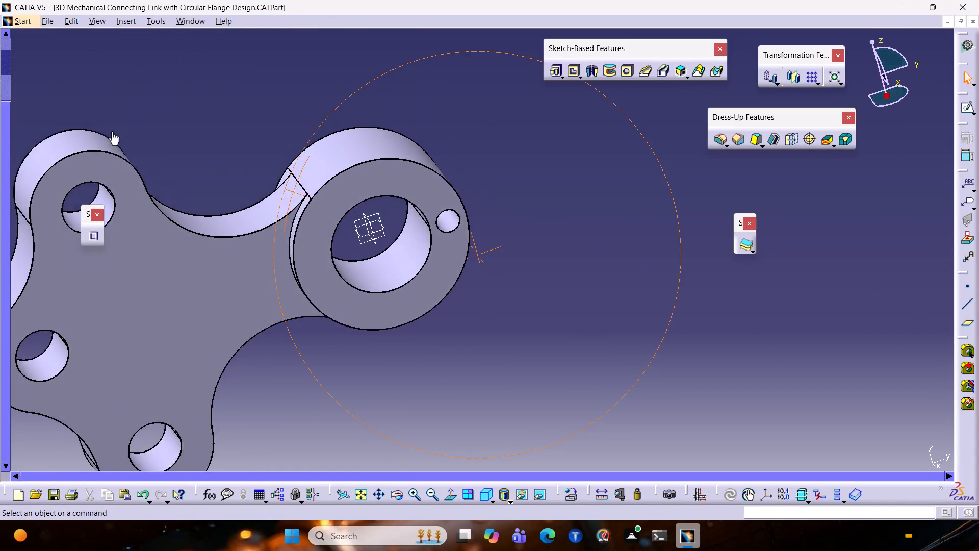
pyautogui.moveTo(111, 131); pyautogui.dragTo(135, 142, button='middle')
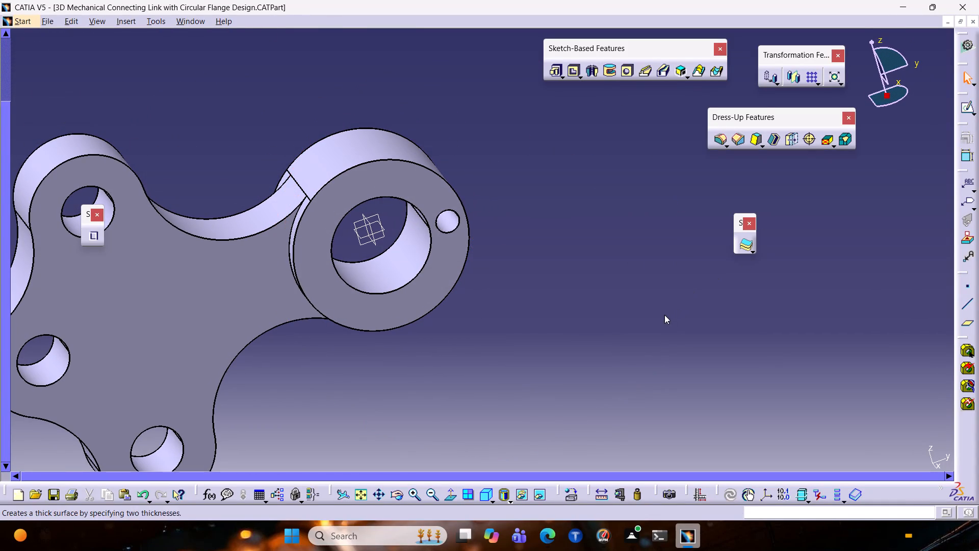
pyautogui.moveTo(553, 296); pyautogui.dragTo(489, 153, button='middle')
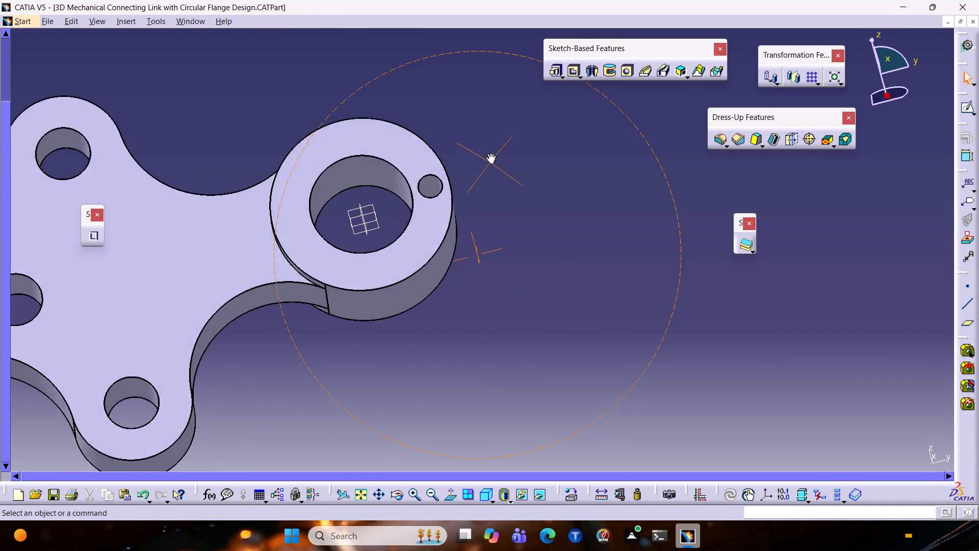
pyautogui.moveTo(489, 153); pyautogui.dragTo(492, 248, button='middle')
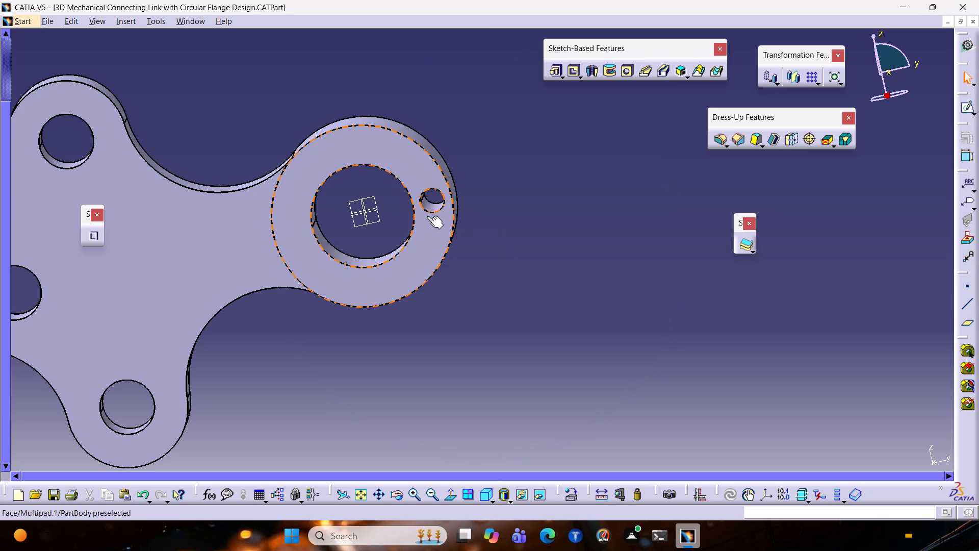
pyautogui.click(430, 212)
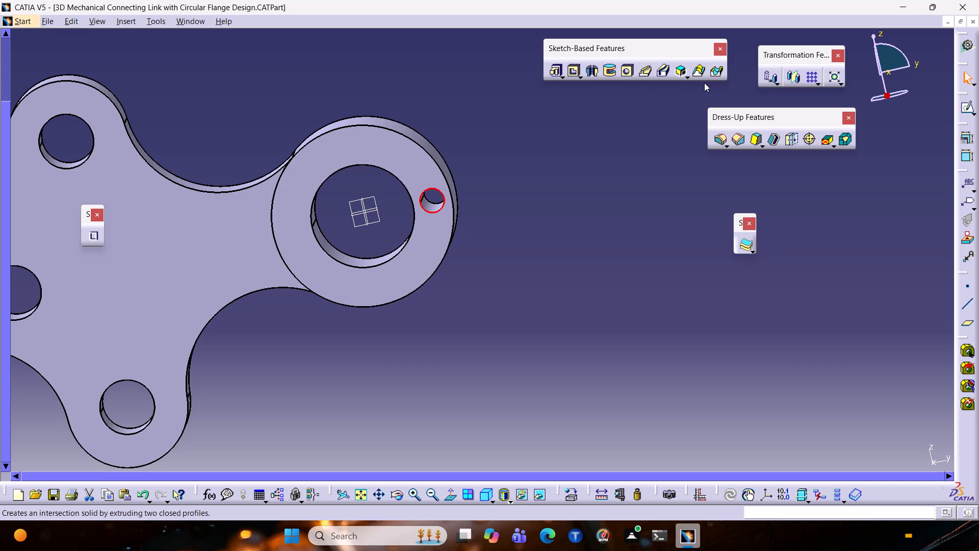
pyautogui.click(818, 82)
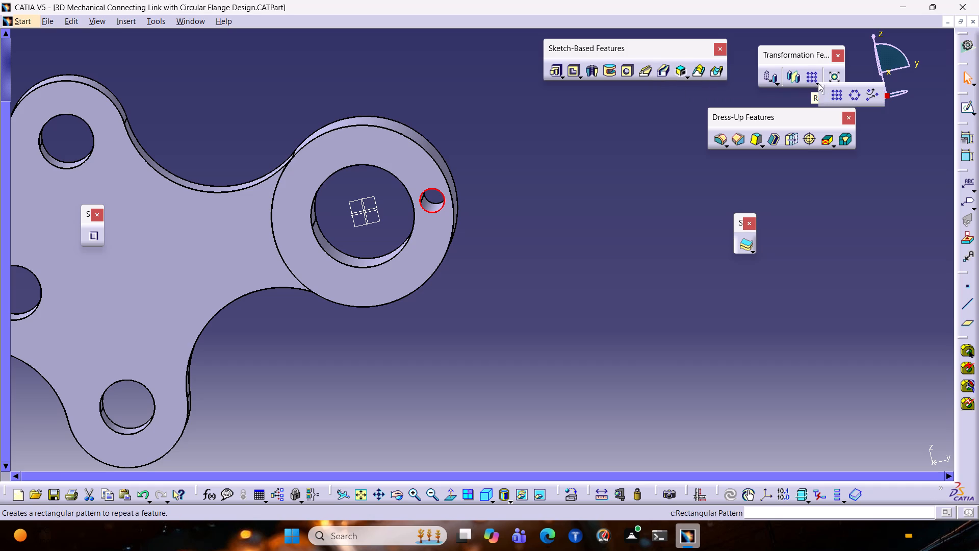
pyautogui.click(852, 92)
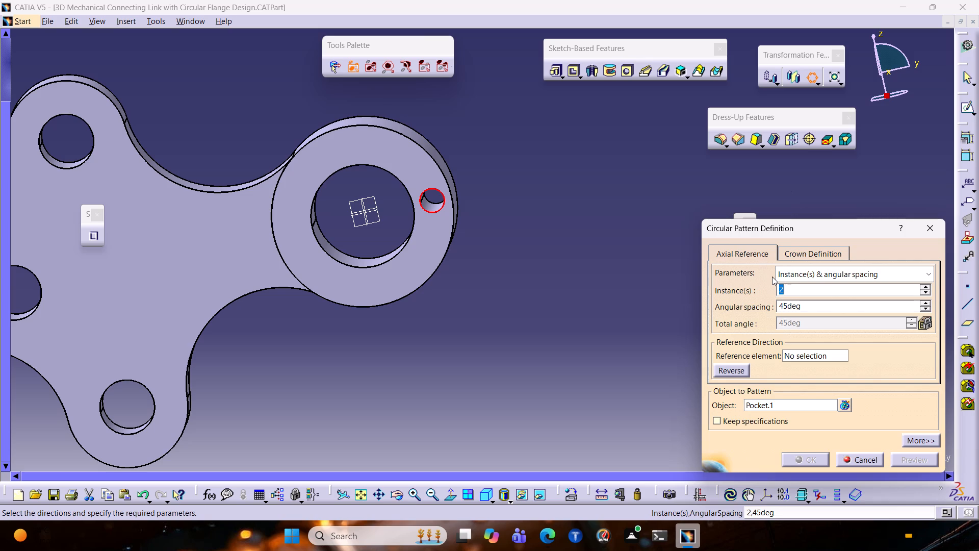
pyautogui.press('6')
pyautogui.click(874, 274)
pyautogui.click(838, 330)
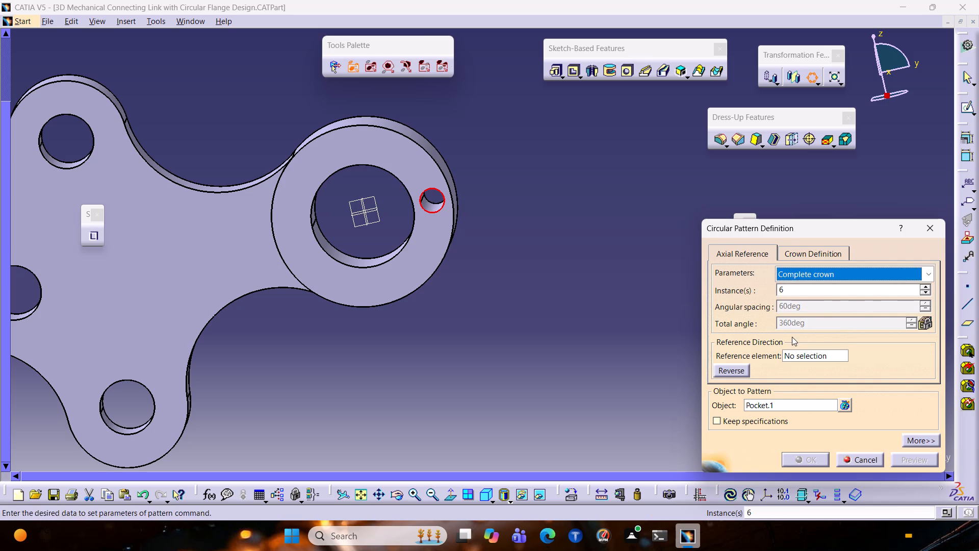
pyautogui.click(792, 355)
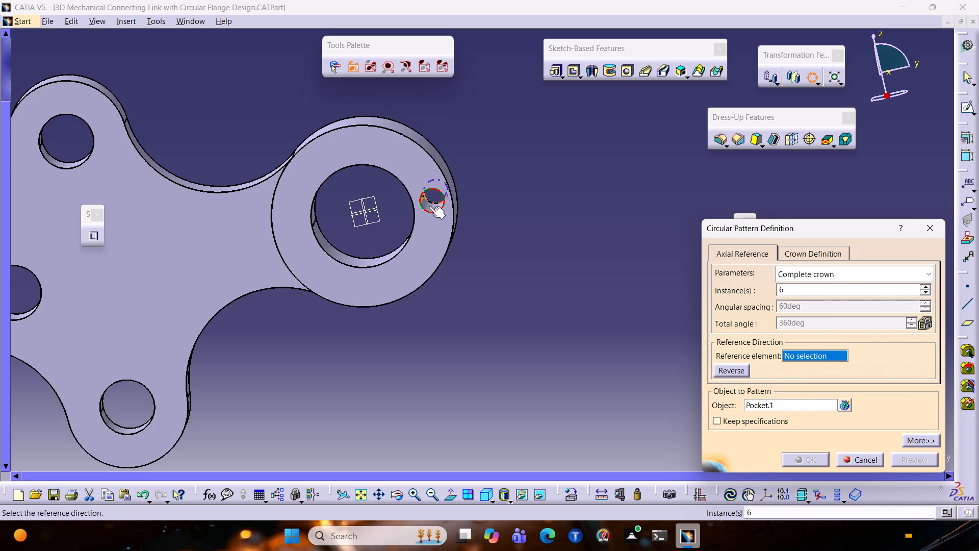
pyautogui.click(421, 222)
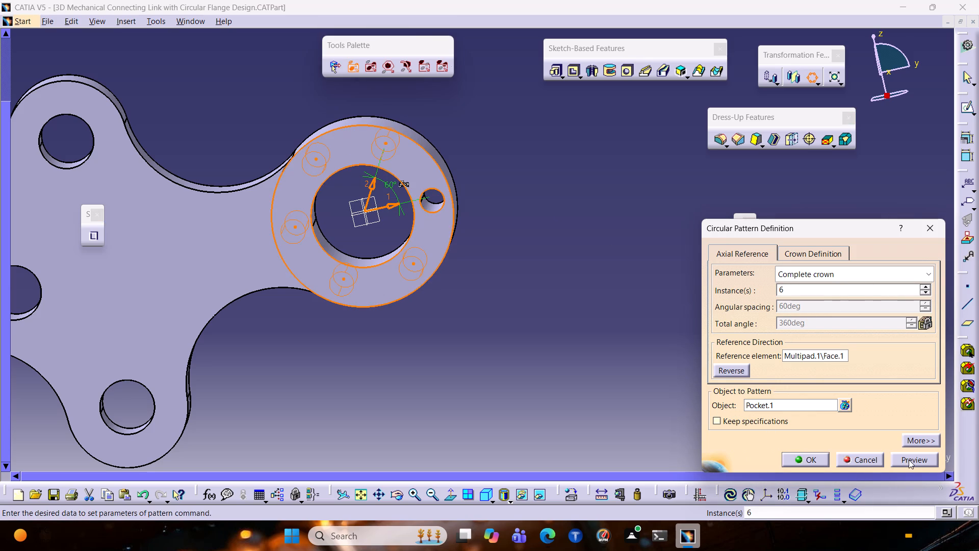
pyautogui.click(909, 460)
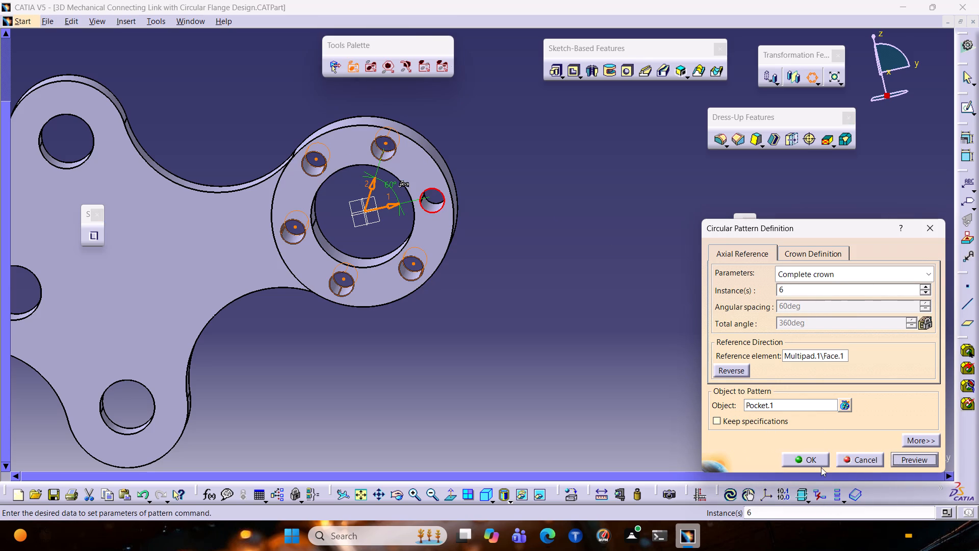
pyautogui.click(815, 462)
pyautogui.click(599, 215)
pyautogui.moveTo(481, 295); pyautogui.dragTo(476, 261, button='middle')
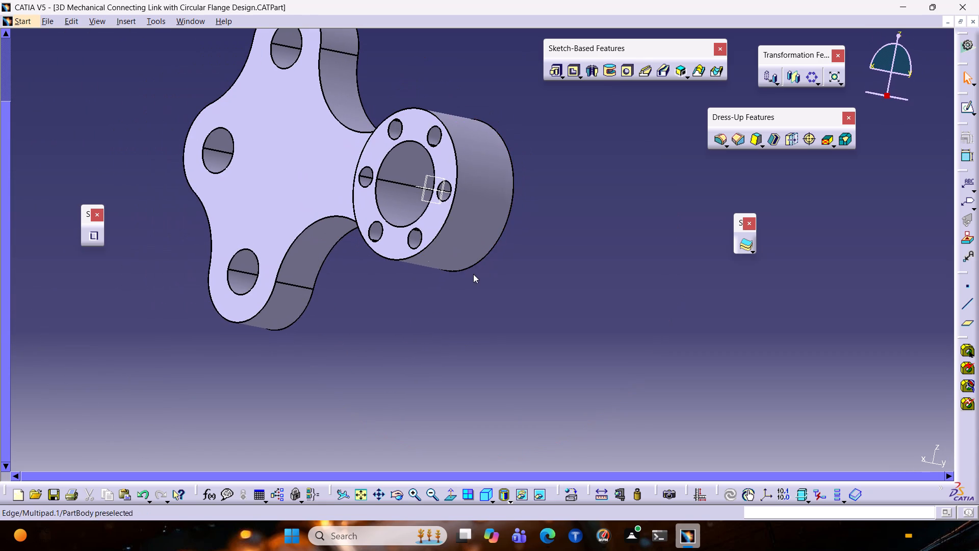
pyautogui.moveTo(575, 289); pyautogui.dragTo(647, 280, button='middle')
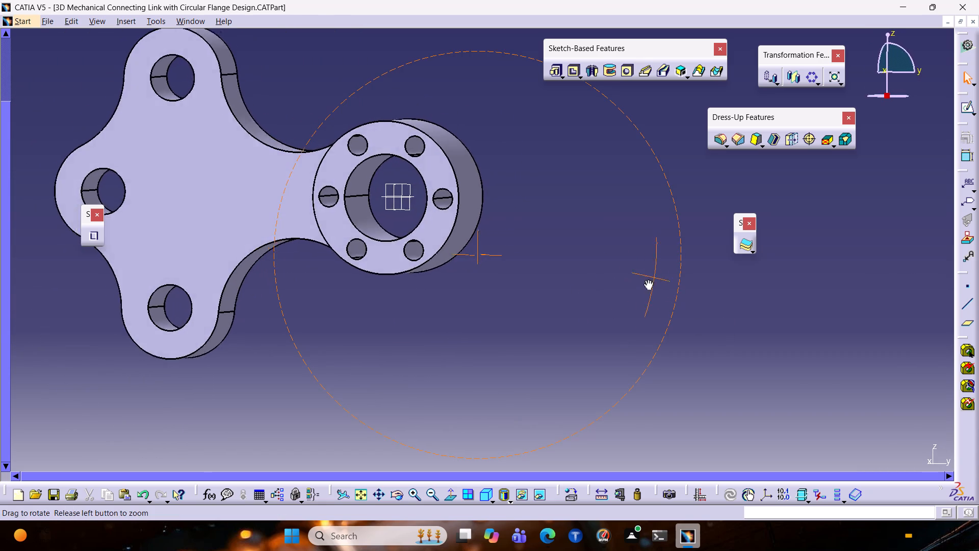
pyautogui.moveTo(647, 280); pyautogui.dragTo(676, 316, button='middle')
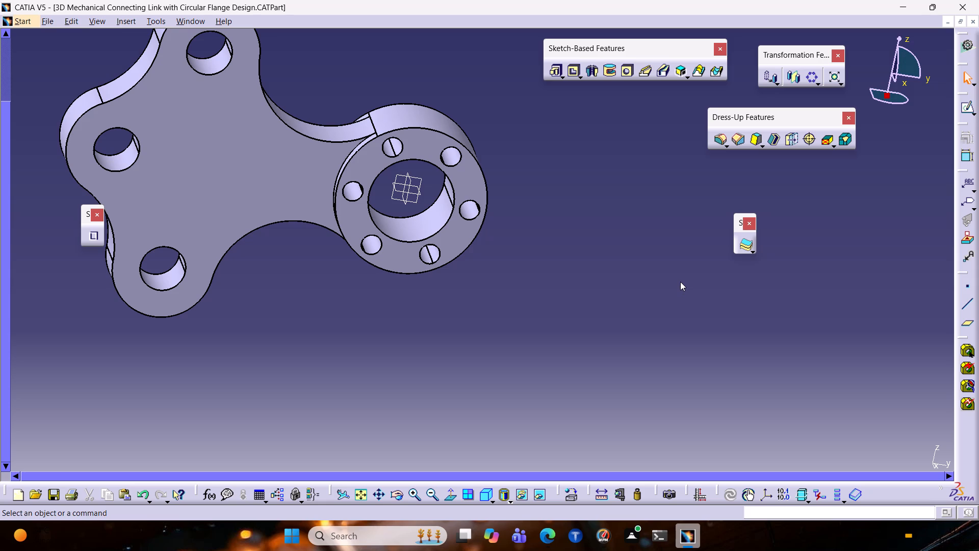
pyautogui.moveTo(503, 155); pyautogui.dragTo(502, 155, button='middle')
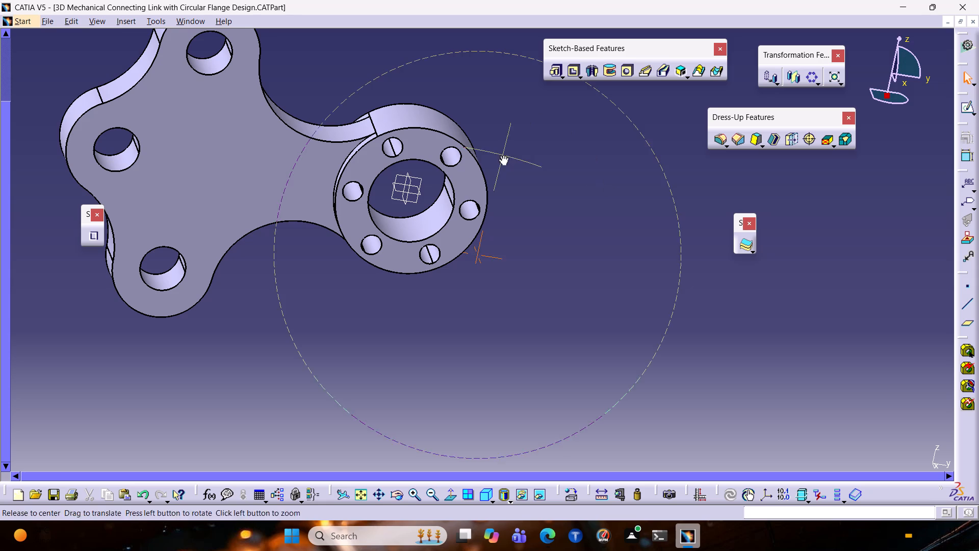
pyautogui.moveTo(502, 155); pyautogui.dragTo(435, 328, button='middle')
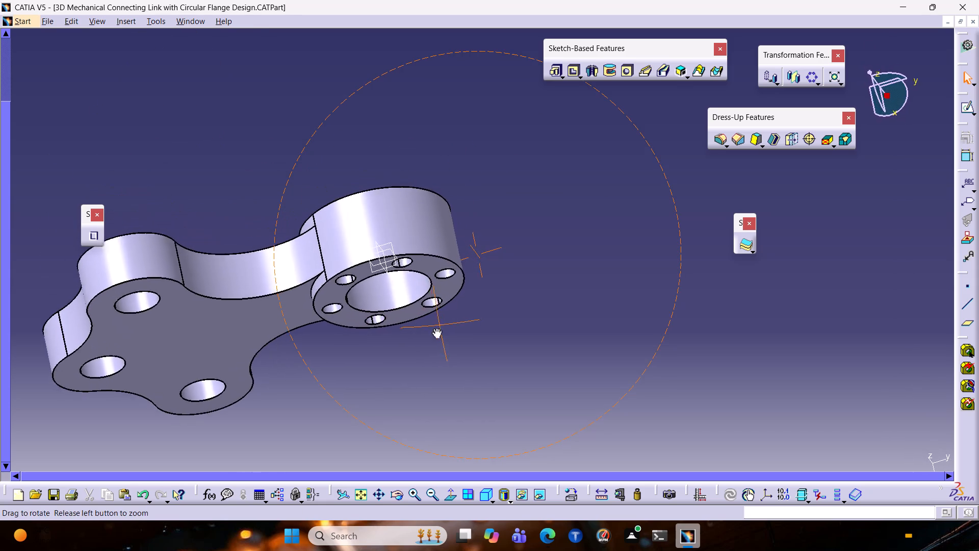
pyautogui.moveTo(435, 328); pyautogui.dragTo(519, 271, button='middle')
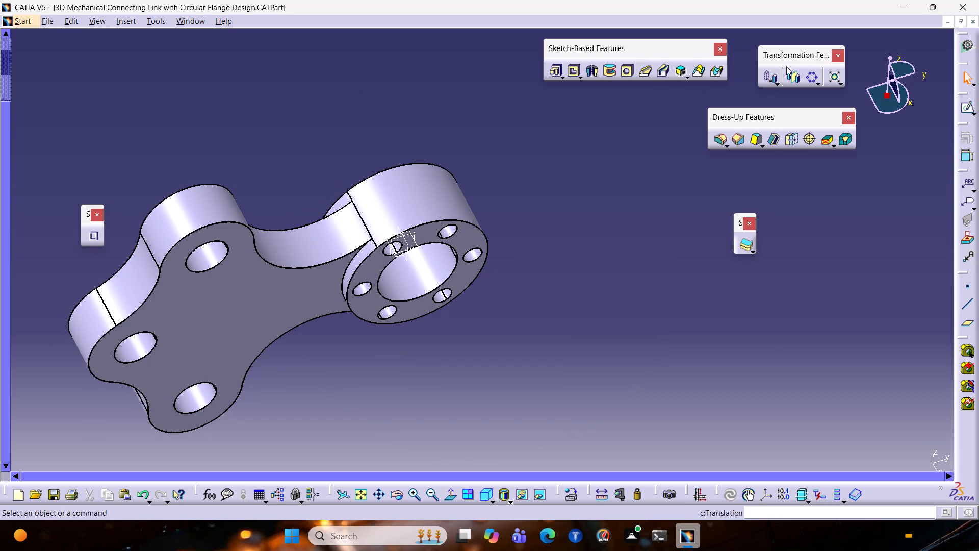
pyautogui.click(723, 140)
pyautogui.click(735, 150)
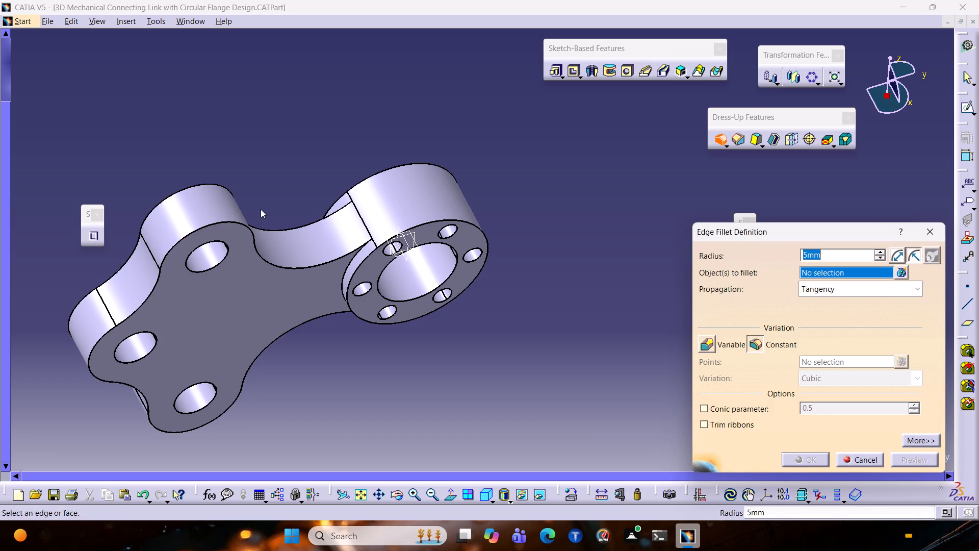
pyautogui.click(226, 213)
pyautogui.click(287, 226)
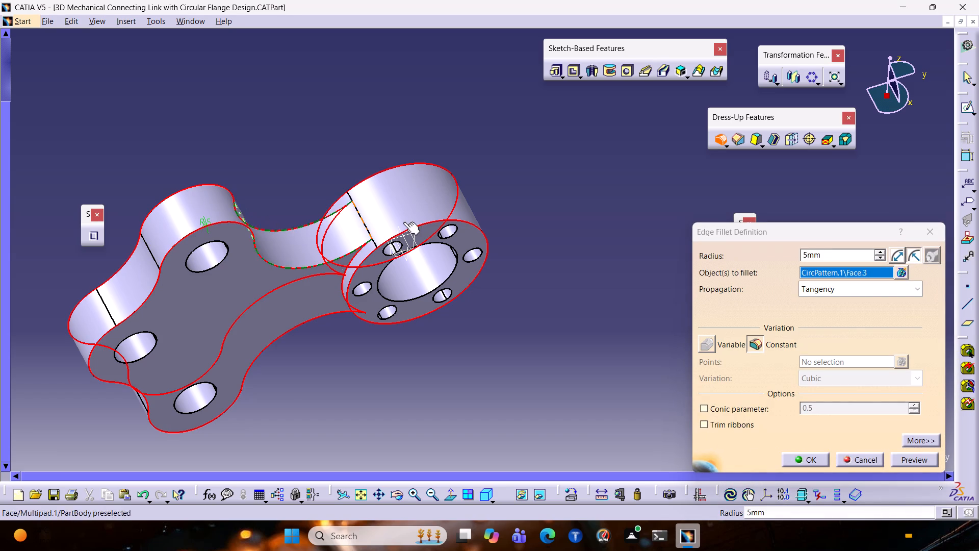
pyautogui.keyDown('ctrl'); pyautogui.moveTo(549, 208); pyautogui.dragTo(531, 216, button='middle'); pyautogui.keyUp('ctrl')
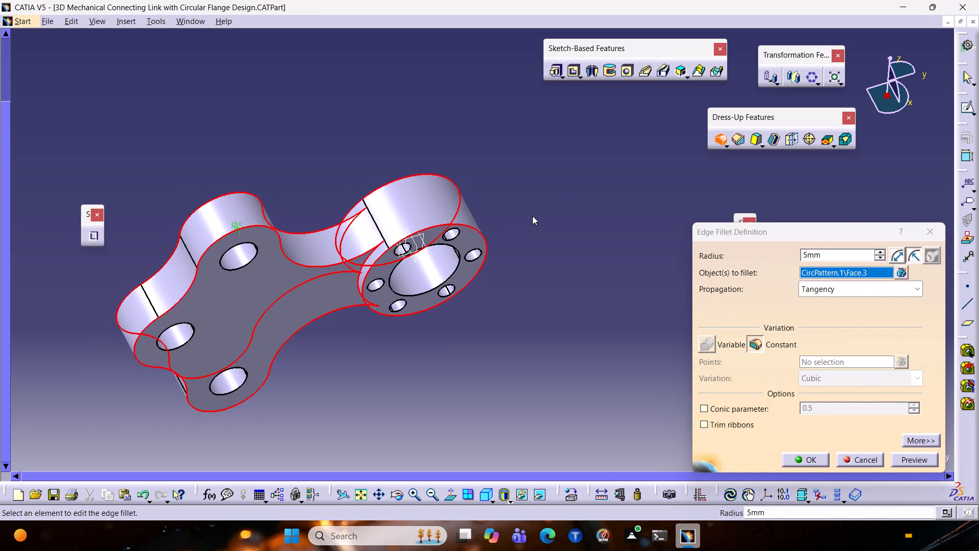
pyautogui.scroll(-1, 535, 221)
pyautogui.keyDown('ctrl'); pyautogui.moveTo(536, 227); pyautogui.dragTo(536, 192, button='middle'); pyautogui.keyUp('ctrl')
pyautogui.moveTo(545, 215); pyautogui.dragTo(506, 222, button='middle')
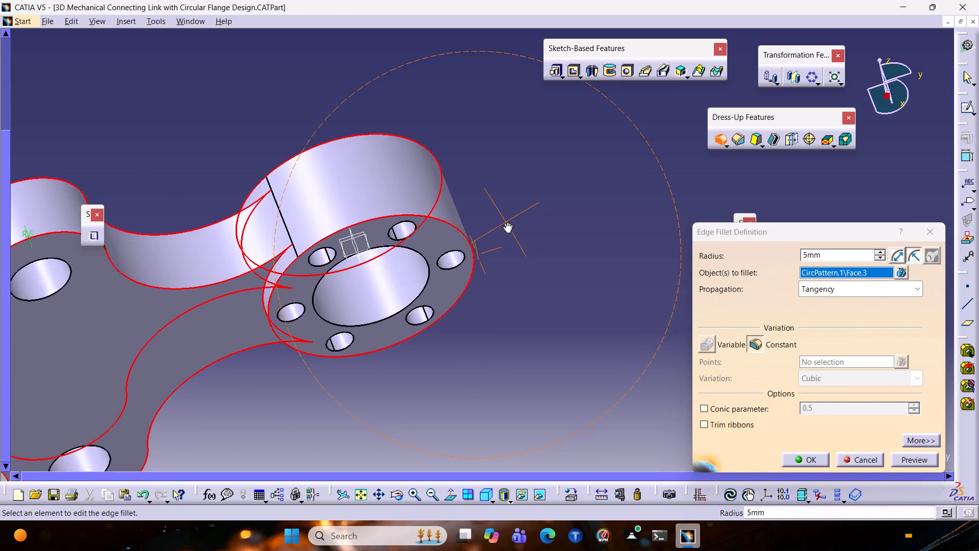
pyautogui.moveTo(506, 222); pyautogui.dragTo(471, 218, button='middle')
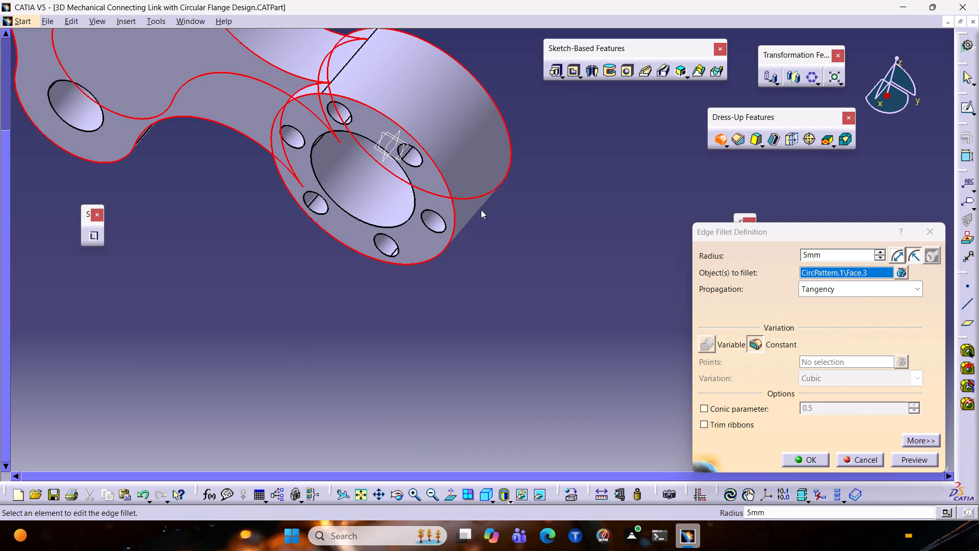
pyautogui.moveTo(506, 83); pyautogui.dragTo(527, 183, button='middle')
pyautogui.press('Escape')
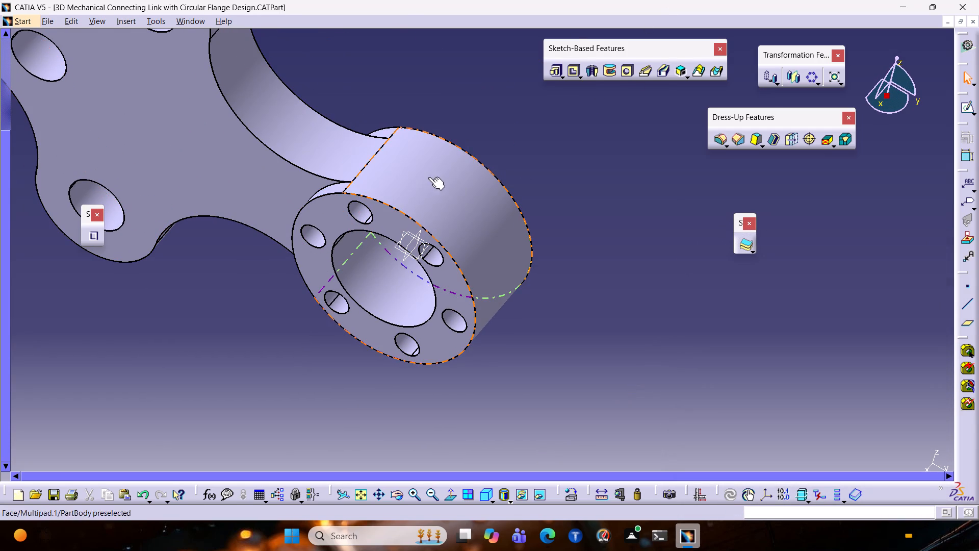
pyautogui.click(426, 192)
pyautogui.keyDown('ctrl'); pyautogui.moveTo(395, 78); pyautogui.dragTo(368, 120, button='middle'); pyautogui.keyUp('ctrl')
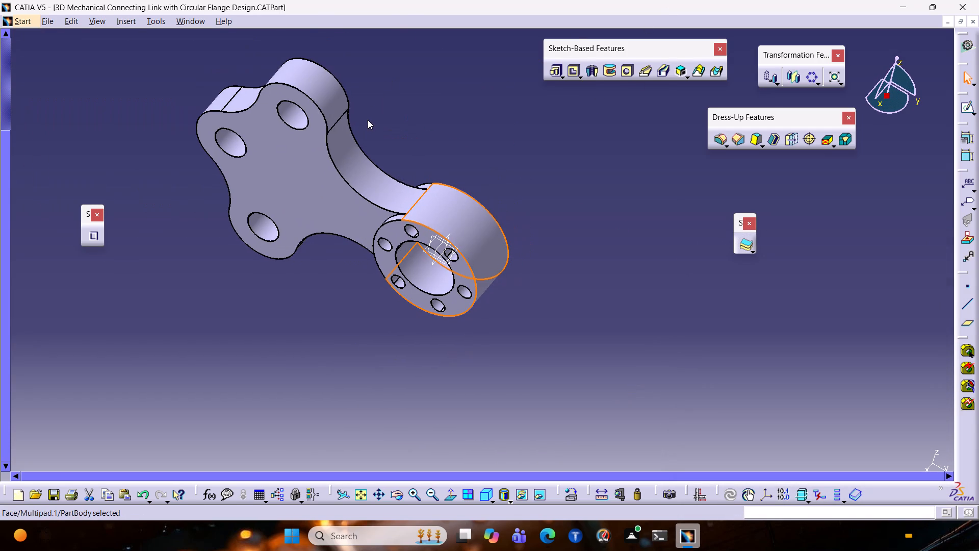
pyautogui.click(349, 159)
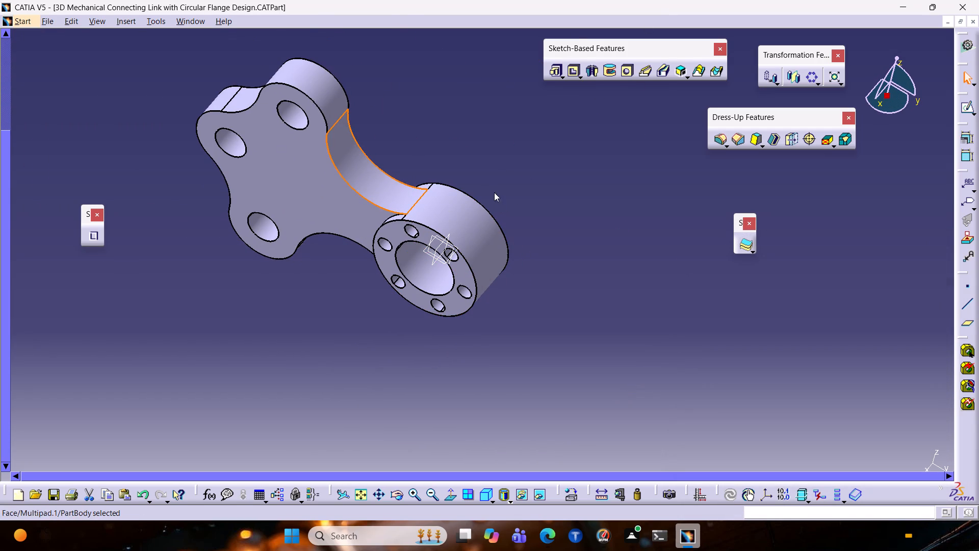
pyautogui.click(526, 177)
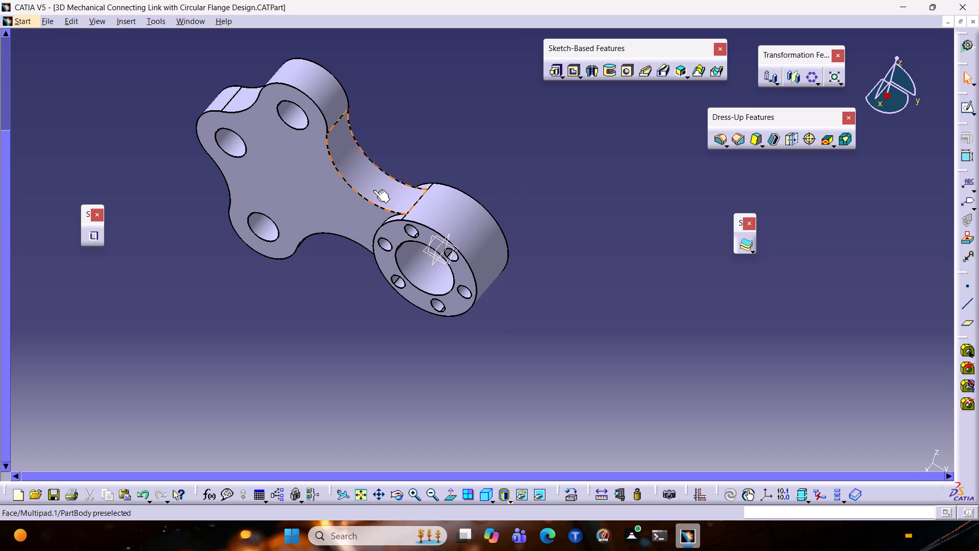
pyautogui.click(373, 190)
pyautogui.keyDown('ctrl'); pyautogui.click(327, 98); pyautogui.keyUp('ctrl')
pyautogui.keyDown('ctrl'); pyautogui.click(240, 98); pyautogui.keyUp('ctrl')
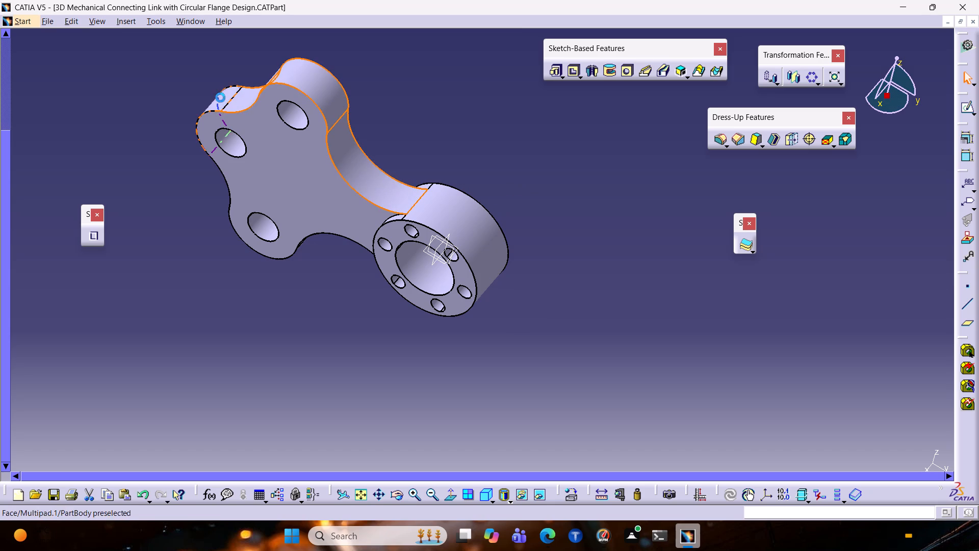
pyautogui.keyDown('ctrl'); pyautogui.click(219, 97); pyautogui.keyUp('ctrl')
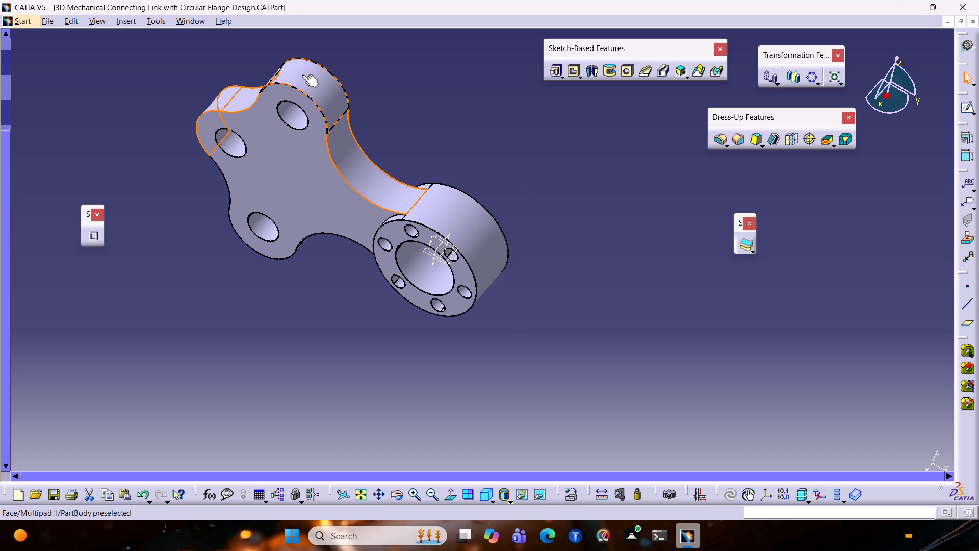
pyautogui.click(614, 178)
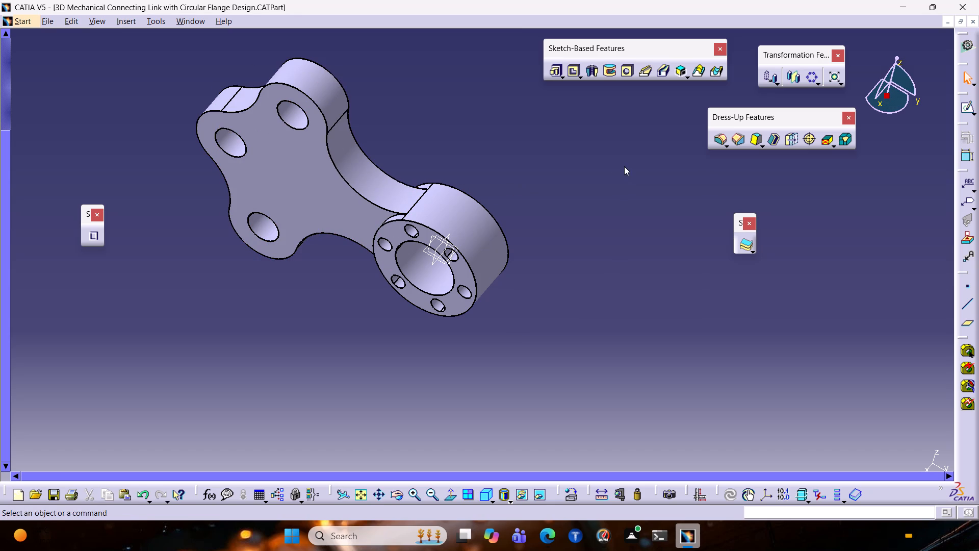
# Fillet the two opposite outer edges of the lobed link body with a 10 mm radius and tangency propagation.
pyautogui.click(318, 111)
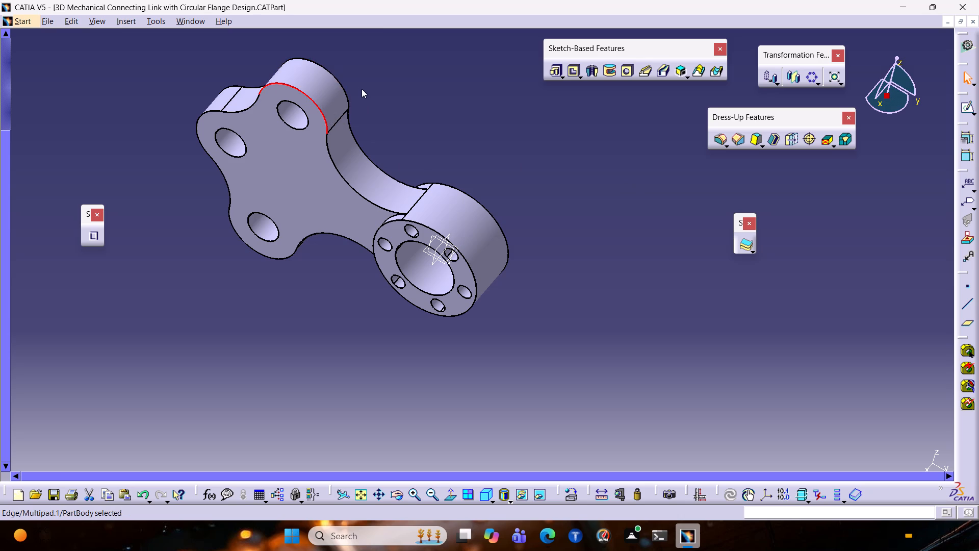
pyautogui.keyDown('ctrl'); pyautogui.click(345, 90); pyautogui.keyUp('ctrl')
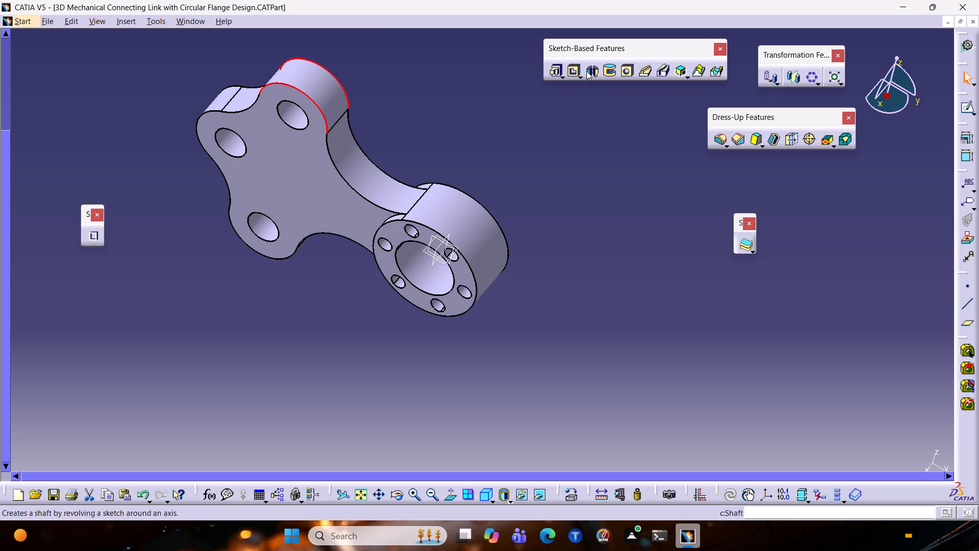
pyautogui.click(717, 139)
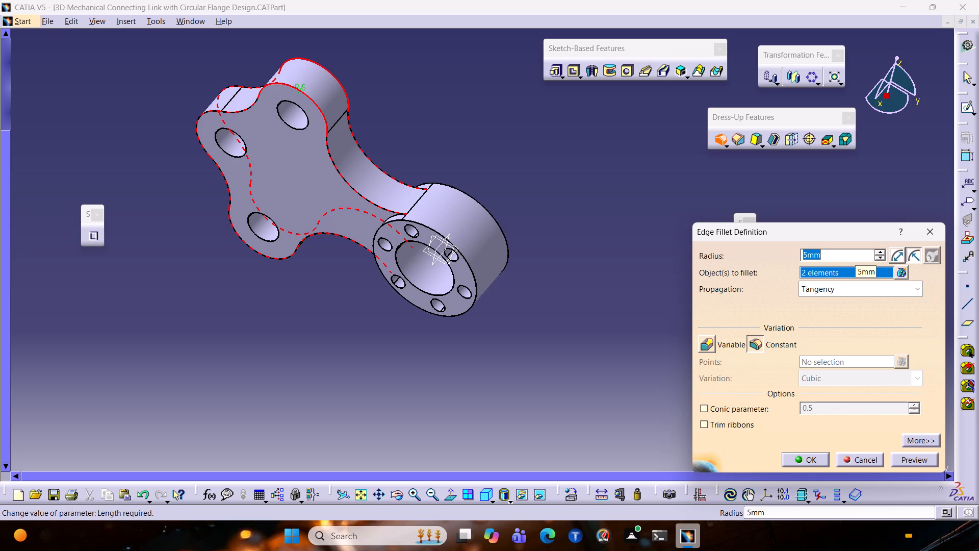
pyautogui.write('10')
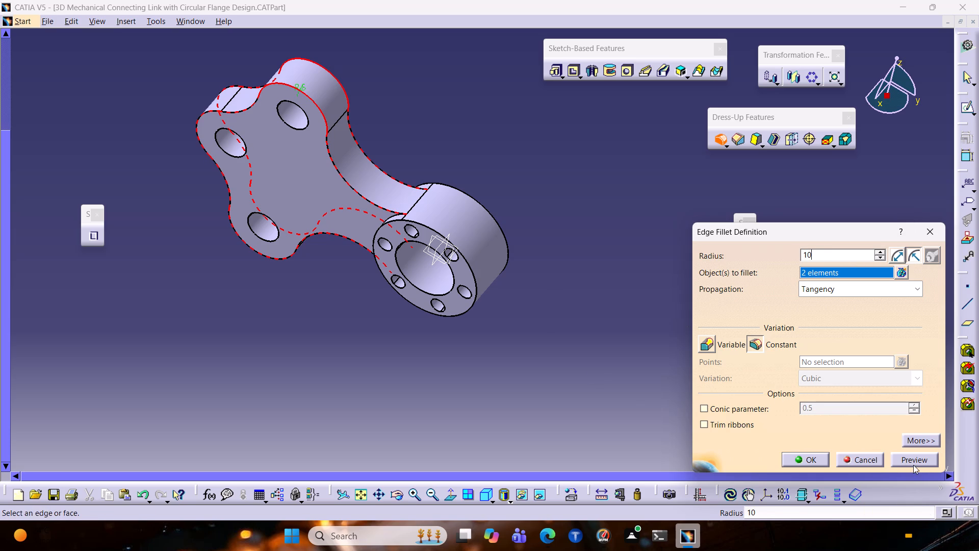
pyautogui.click(913, 464)
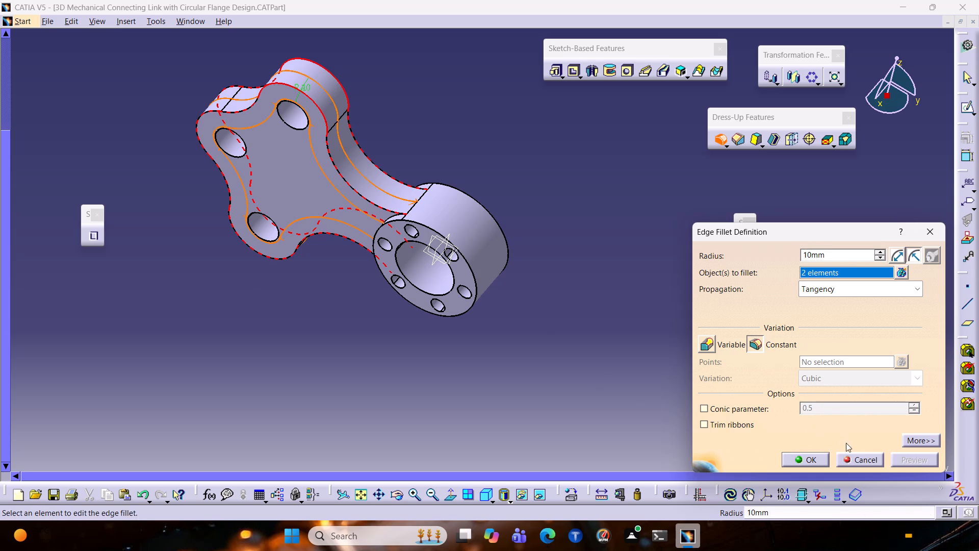
pyautogui.moveTo(518, 243); pyautogui.dragTo(395, 259, button='middle')
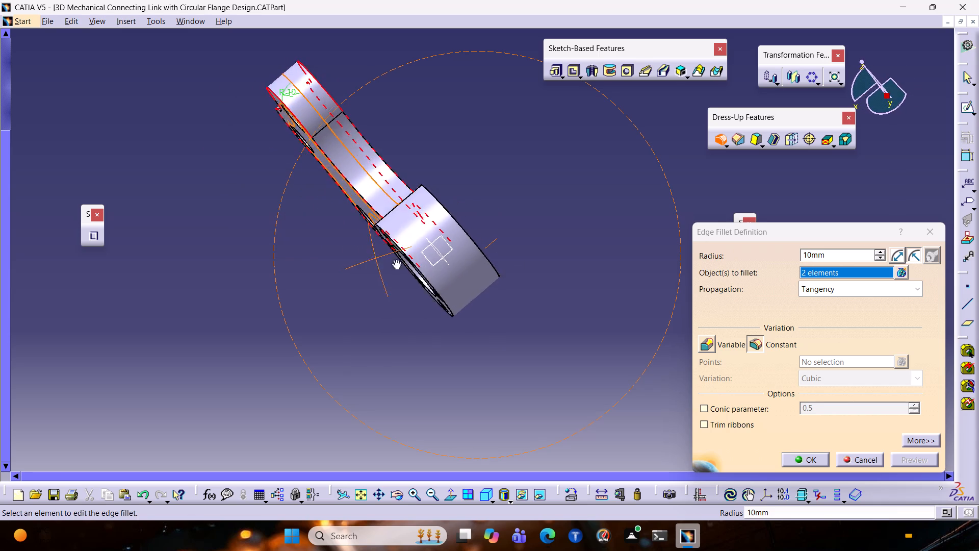
pyautogui.moveTo(395, 259); pyautogui.dragTo(540, 216, button='middle')
pyautogui.click(821, 456)
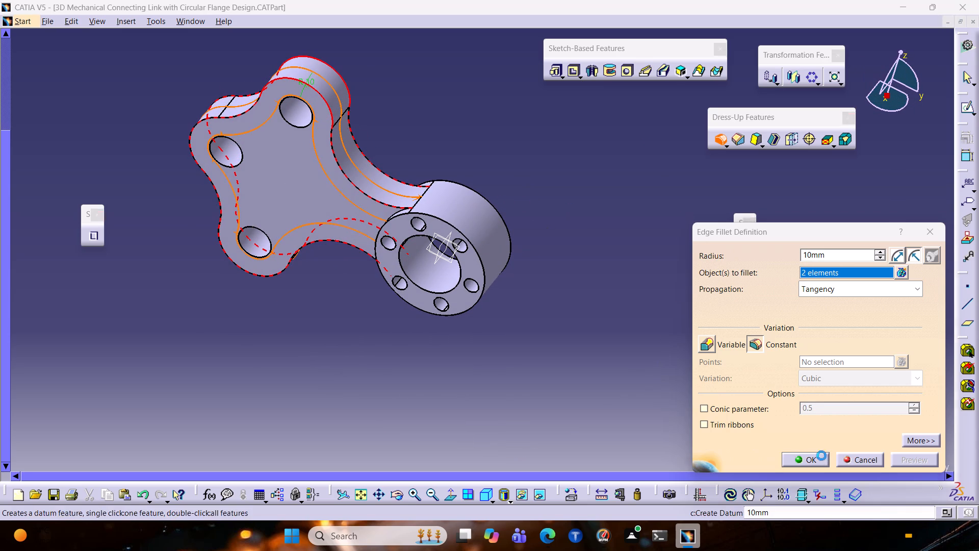
pyautogui.click(526, 152)
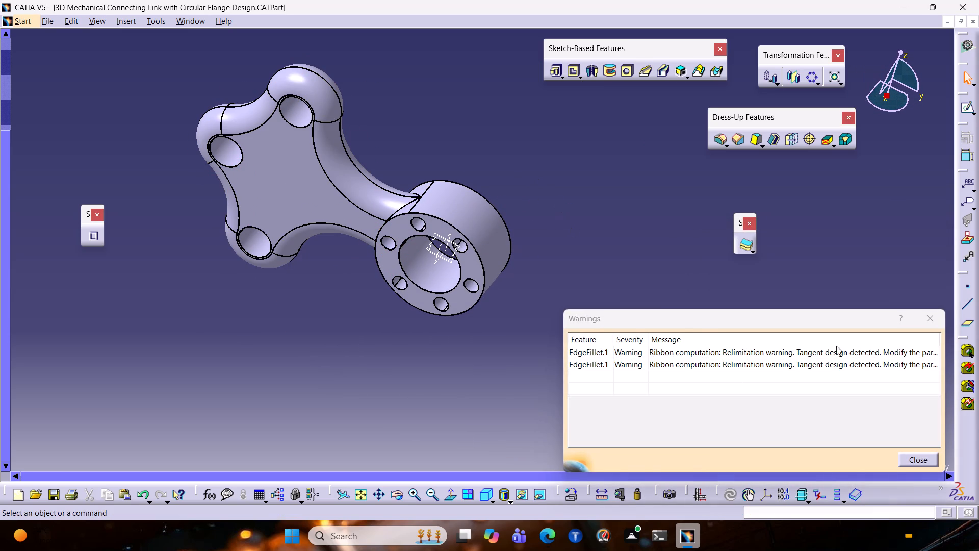
pyautogui.click(660, 269)
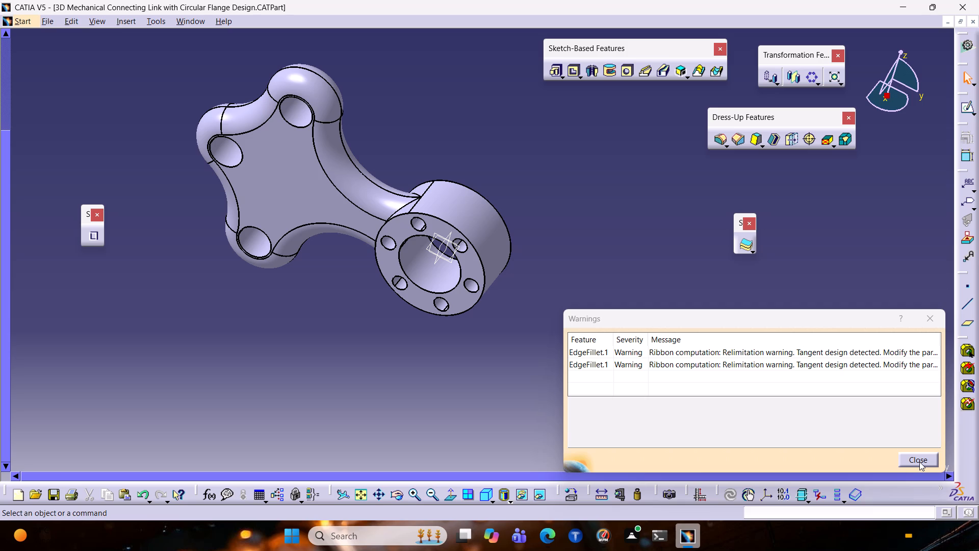
pyautogui.click(919, 462)
# Examine the filleted link body and its junction with the circular flange from several angles.
pyautogui.scroll(-1, 515, 267)
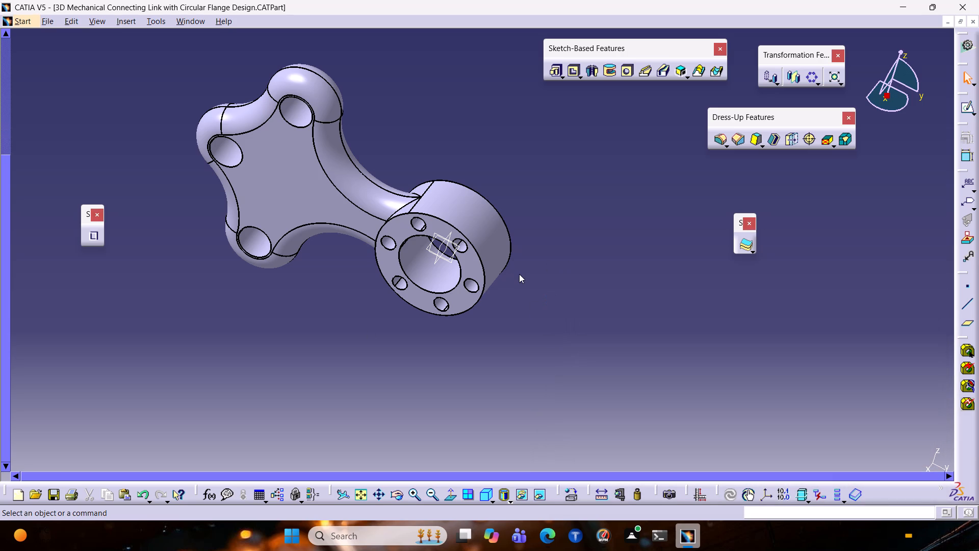
pyautogui.keyDown('ctrl'); pyautogui.moveTo(535, 288); pyautogui.dragTo(584, 242, button='middle'); pyautogui.keyUp('ctrl')
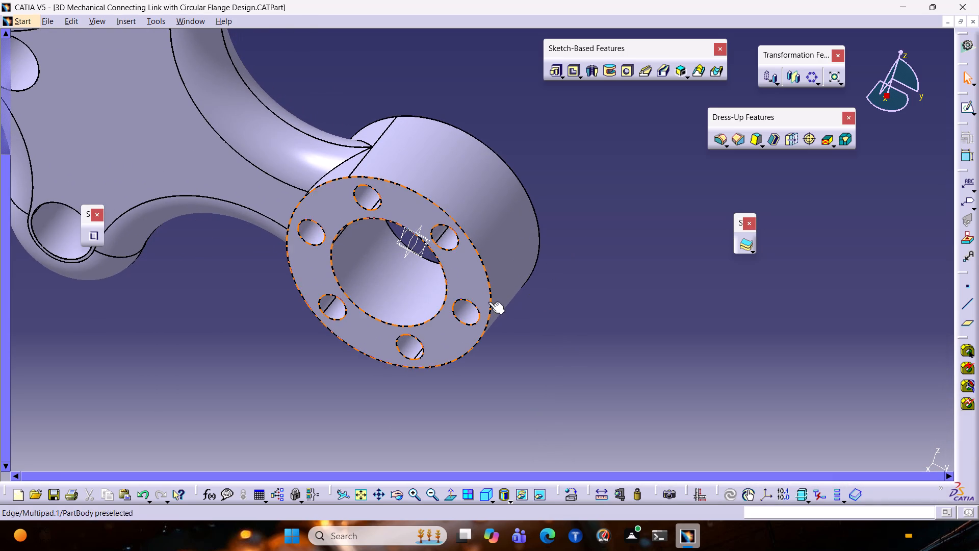
pyautogui.moveTo(480, 91); pyautogui.dragTo(479, 192, button='middle')
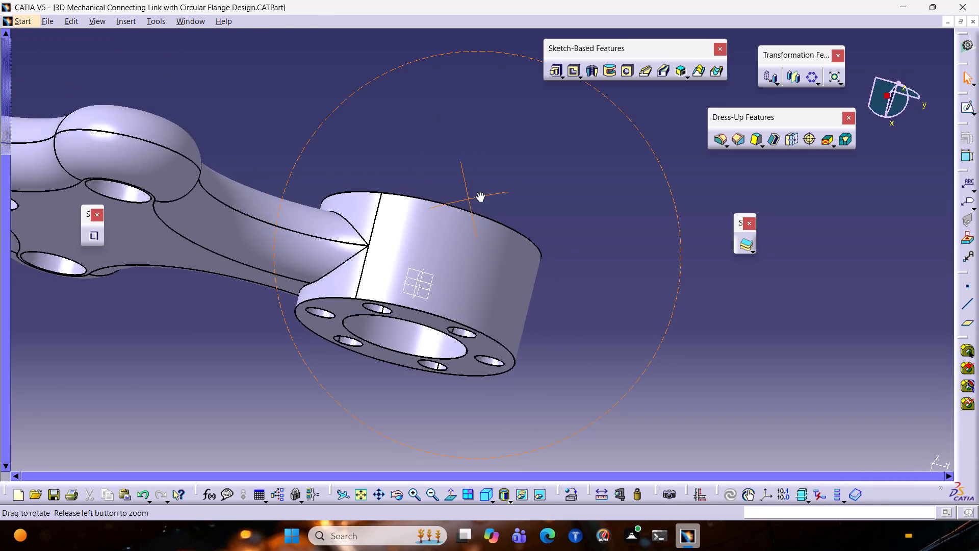
pyautogui.moveTo(479, 192); pyautogui.dragTo(431, 125, button='middle')
pyautogui.keyDown('ctrl'); pyautogui.moveTo(664, 181); pyautogui.dragTo(664, 181, button='middle'); pyautogui.keyUp('ctrl')
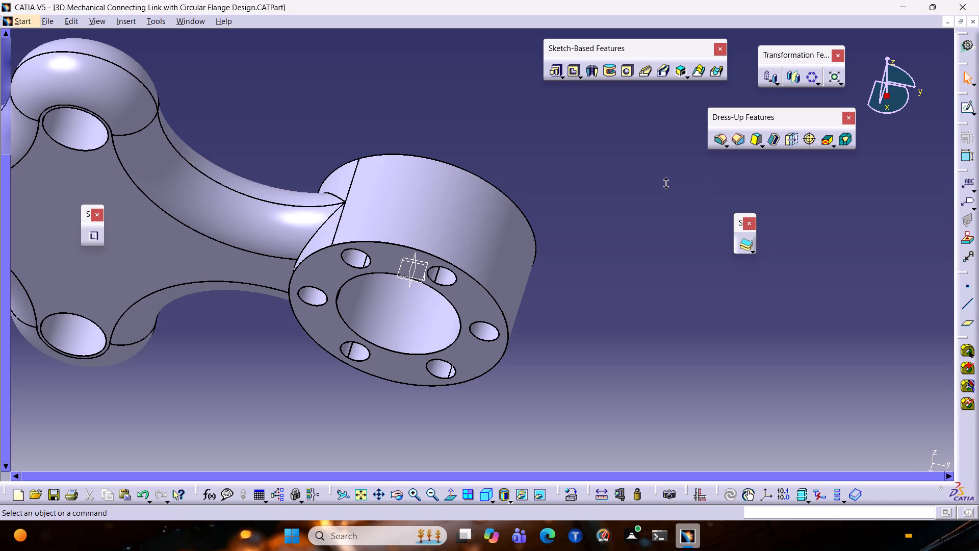
pyautogui.keyDown('ctrl'); pyautogui.moveTo(664, 181); pyautogui.dragTo(655, 194, button='middle'); pyautogui.keyUp('ctrl')
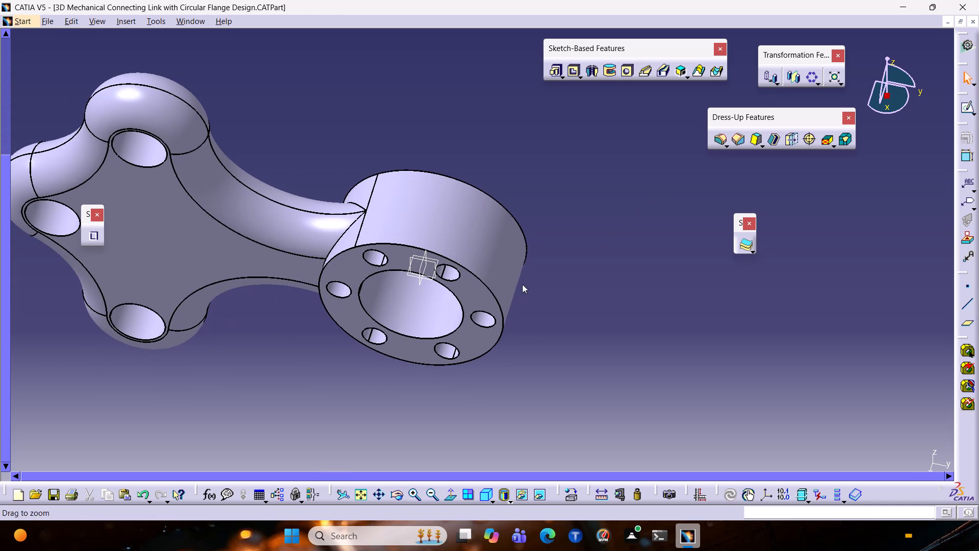
pyautogui.keyDown('ctrl'); pyautogui.moveTo(547, 318); pyautogui.dragTo(548, 349, button='middle'); pyautogui.keyUp('ctrl')
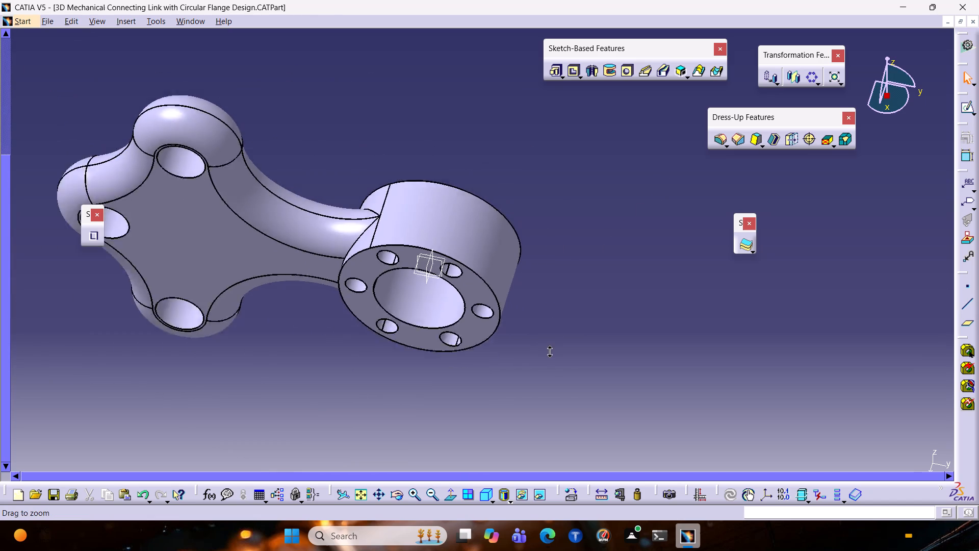
pyautogui.keyDown('ctrl'); pyautogui.moveTo(548, 349); pyautogui.dragTo(549, 339, button='middle'); pyautogui.keyUp('ctrl')
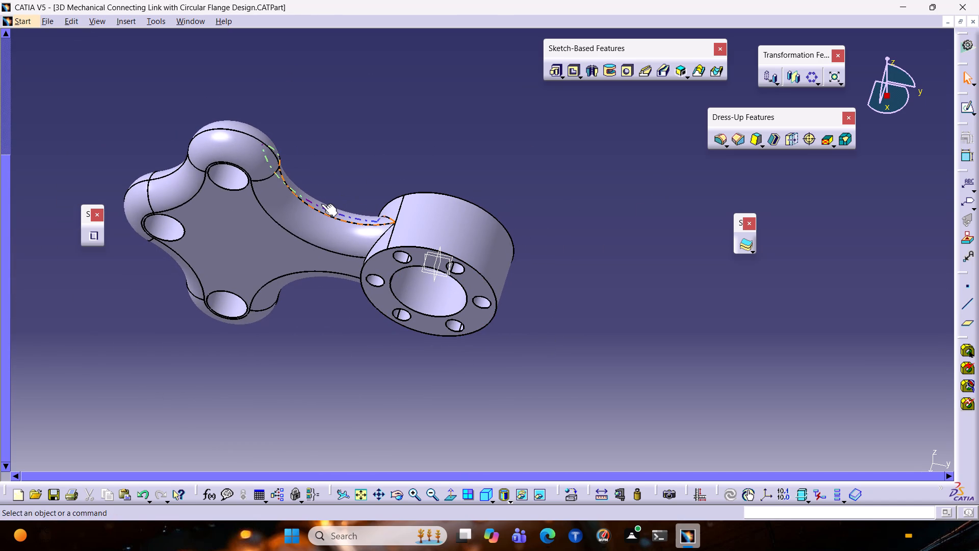
pyautogui.moveTo(316, 204); pyautogui.dragTo(398, 182, button='right')
pyautogui.moveTo(314, 205); pyautogui.dragTo(398, 182)
pyautogui.click(385, 185)
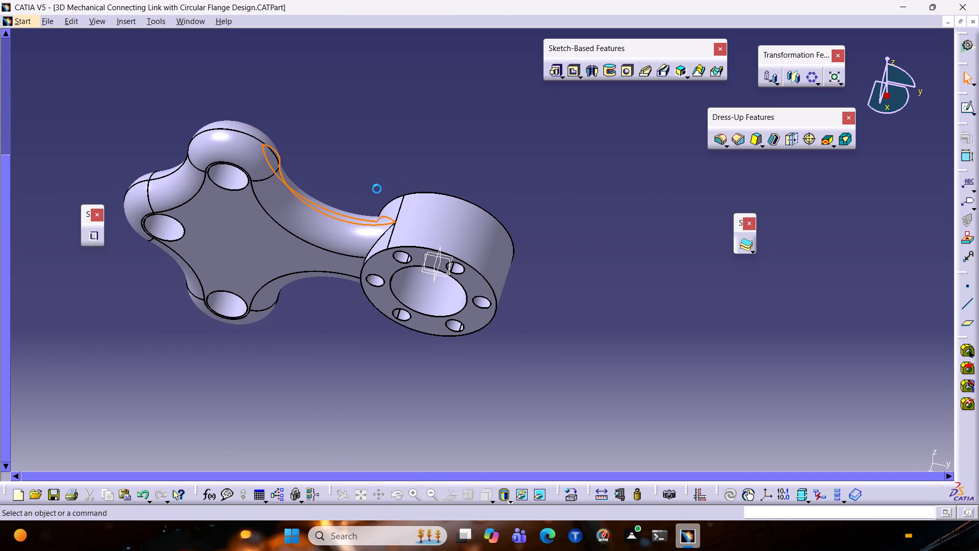
pyautogui.moveTo(370, 185); pyautogui.dragTo(460, 199, button='right')
pyautogui.moveTo(368, 185); pyautogui.dragTo(460, 199)
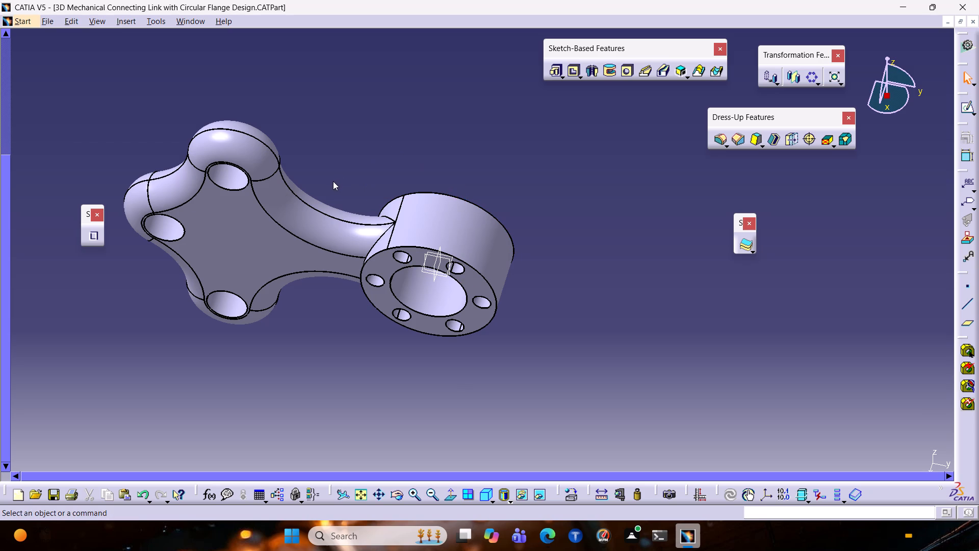
pyautogui.moveTo(327, 184); pyautogui.dragTo(470, 188, button='right')
pyautogui.moveTo(327, 184); pyautogui.dragTo(470, 188)
pyautogui.moveTo(368, 180); pyautogui.dragTo(425, 187)
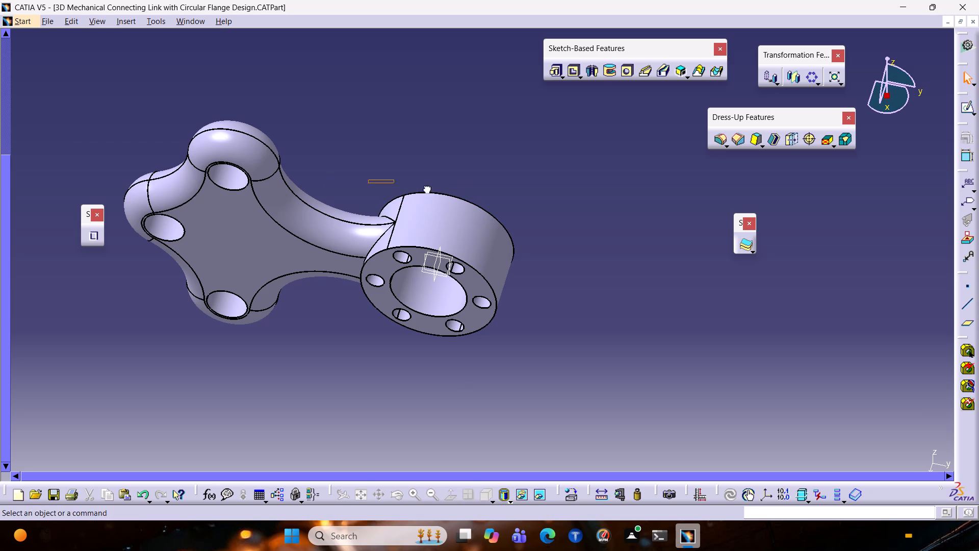
pyautogui.moveTo(425, 187); pyautogui.dragTo(543, 189)
pyautogui.moveTo(345, 181); pyautogui.dragTo(377, 160)
pyautogui.moveTo(343, 179); pyautogui.dragTo(377, 160, button='middle')
pyautogui.scroll(1, 343, 179)
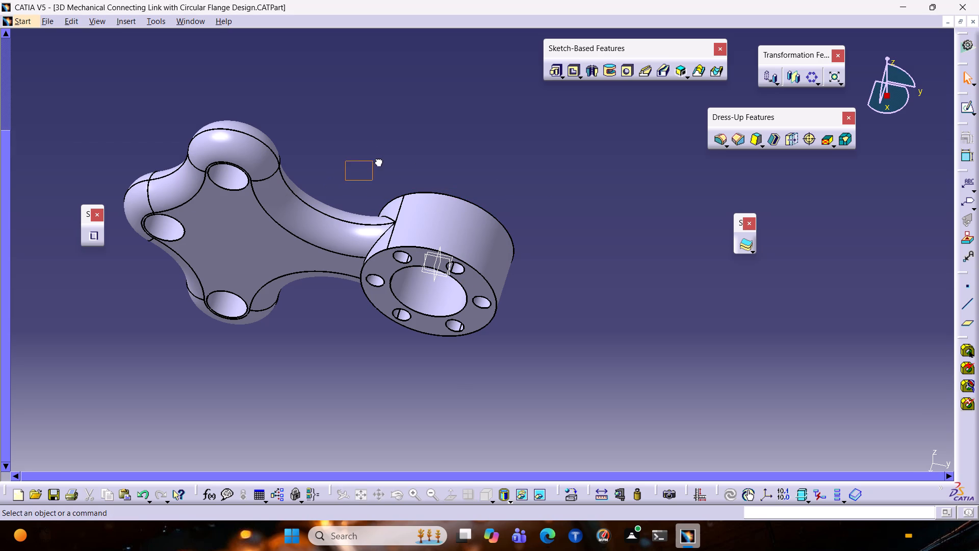
pyautogui.moveTo(377, 160); pyautogui.dragTo(640, 163)
pyautogui.moveTo(377, 160); pyautogui.dragTo(640, 163, button='middle')
pyautogui.scroll(-1, 498, 152)
pyautogui.scroll(1, 640, 163)
pyautogui.moveTo(354, 173); pyautogui.dragTo(537, 172, button='middle')
pyautogui.moveTo(399, 173); pyautogui.dragTo(537, 172)
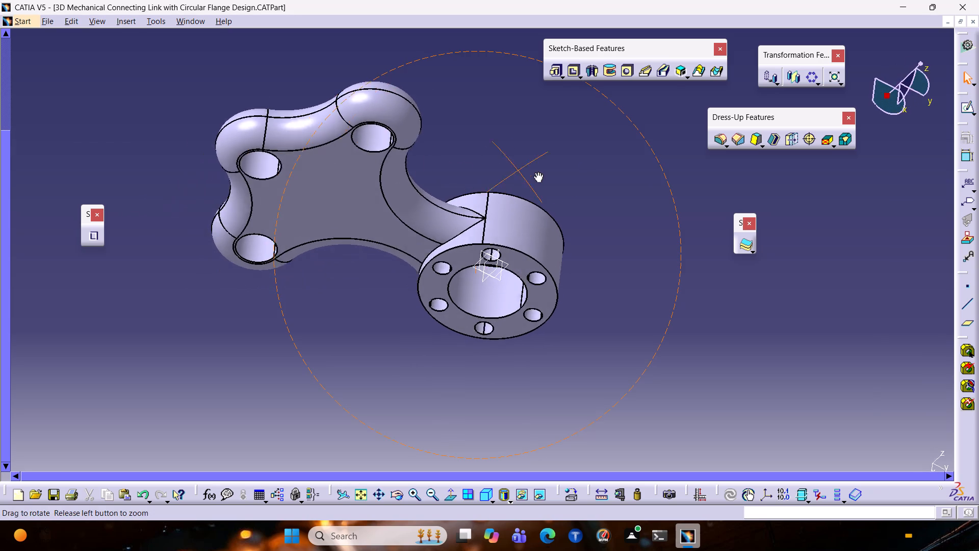
pyautogui.moveTo(537, 172); pyautogui.dragTo(369, 171)
pyautogui.moveTo(537, 172); pyautogui.dragTo(368, 171, button='middle')
pyautogui.moveTo(360, 172); pyautogui.dragTo(439, 173)
pyautogui.scroll(-1, 360, 172)
pyautogui.moveTo(360, 172); pyautogui.dragTo(439, 173, button='middle')
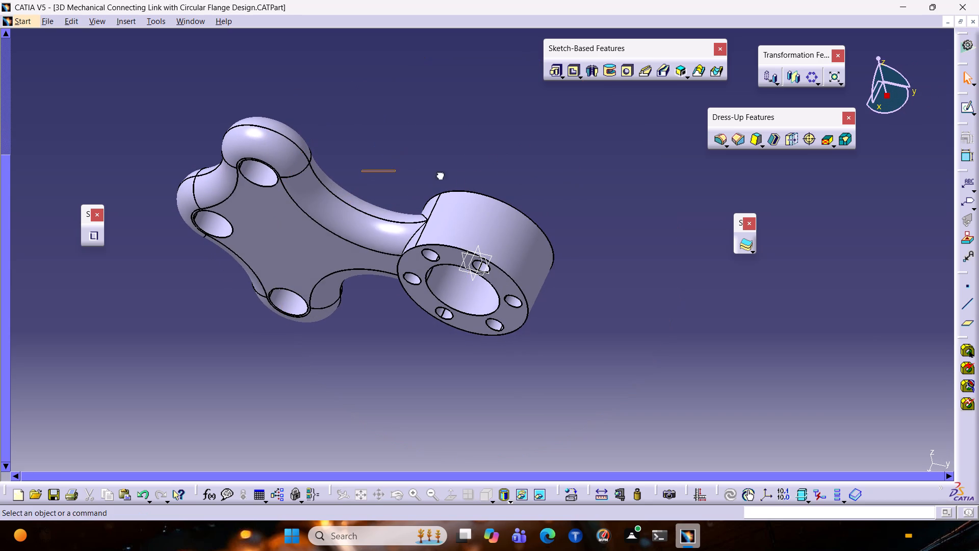
pyautogui.moveTo(439, 173); pyautogui.dragTo(480, 178)
pyautogui.moveTo(439, 173); pyautogui.dragTo(480, 178, button='middle')
pyautogui.moveTo(390, 200); pyautogui.dragTo(455, 120)
pyautogui.moveTo(390, 200); pyautogui.dragTo(455, 120, button='middle')
pyautogui.moveTo(422, 132); pyautogui.dragTo(406, 236, button='middle')
pyautogui.moveTo(422, 132); pyautogui.dragTo(406, 236)
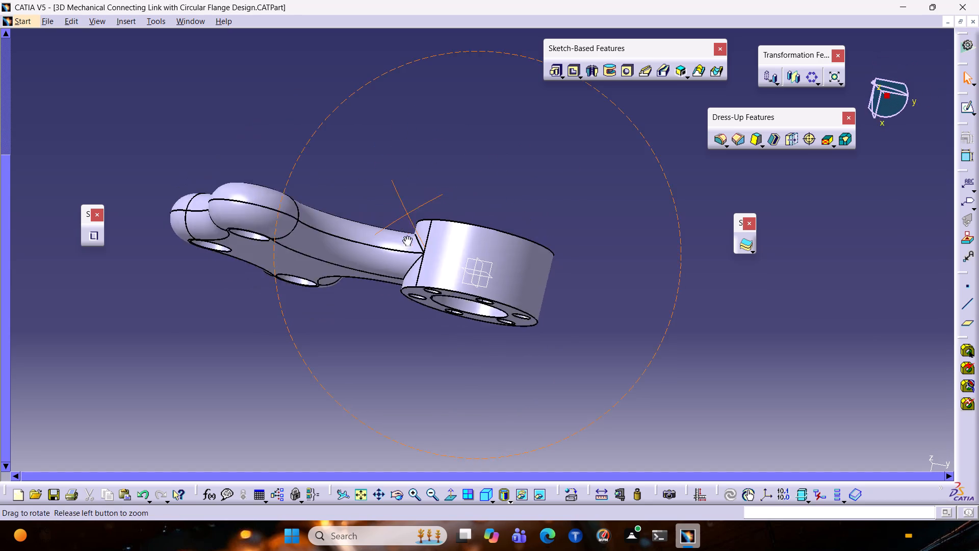
pyautogui.moveTo(406, 236); pyautogui.dragTo(405, 242)
pyautogui.moveTo(406, 236); pyautogui.dragTo(417, 209, button='middle')
pyautogui.moveTo(415, 217); pyautogui.dragTo(418, 212)
pyautogui.moveTo(365, 198); pyautogui.dragTo(504, 78, button='middle')
pyautogui.moveTo(397, 165); pyautogui.dragTo(504, 78)
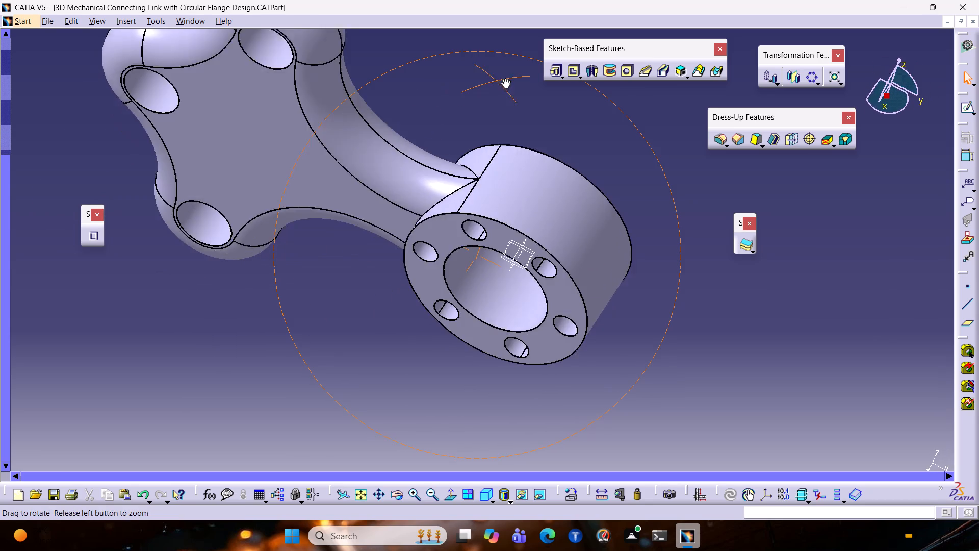
pyautogui.moveTo(504, 78); pyautogui.dragTo(420, 132)
pyautogui.moveTo(504, 78); pyautogui.dragTo(420, 132, button='middle')
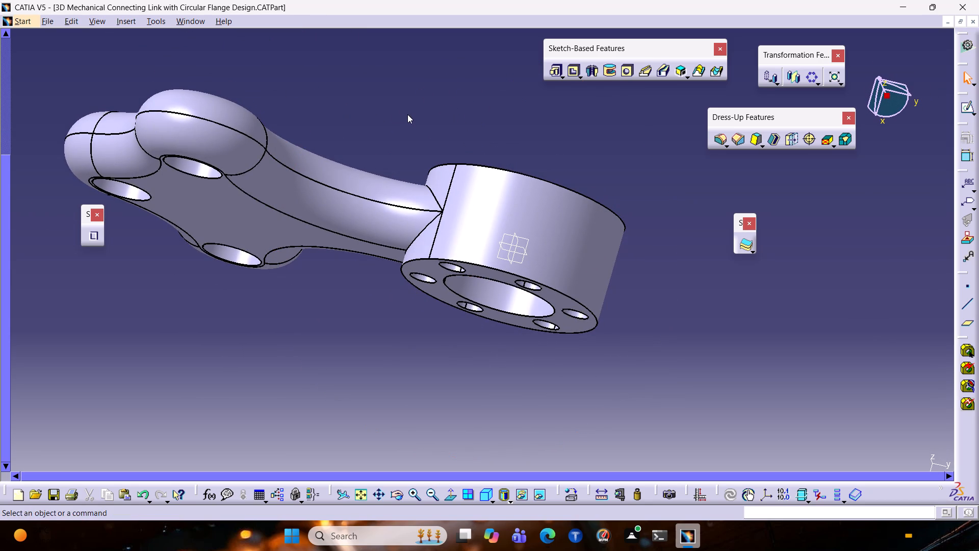
pyautogui.moveTo(310, 283); pyautogui.dragTo(309, 283, button='middle')
pyautogui.moveTo(309, 283); pyautogui.dragTo(424, 339, button='middle')
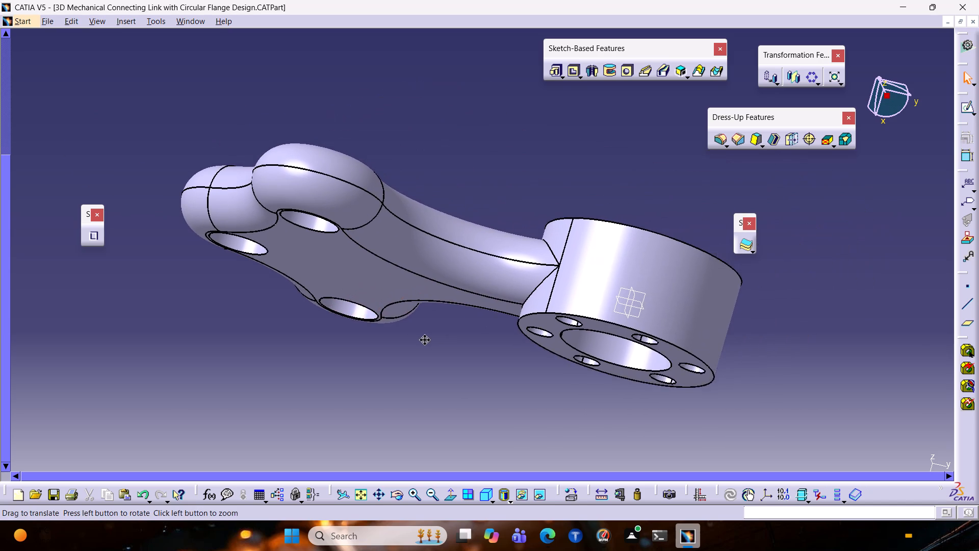
pyautogui.moveTo(424, 339); pyautogui.dragTo(258, 262, button='middle')
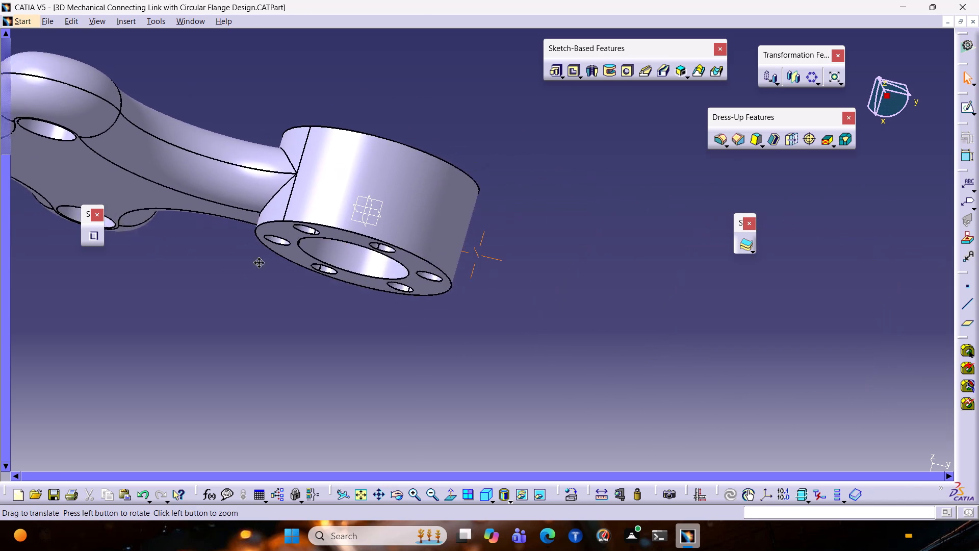
pyautogui.moveTo(258, 262); pyautogui.dragTo(406, 248, button='middle')
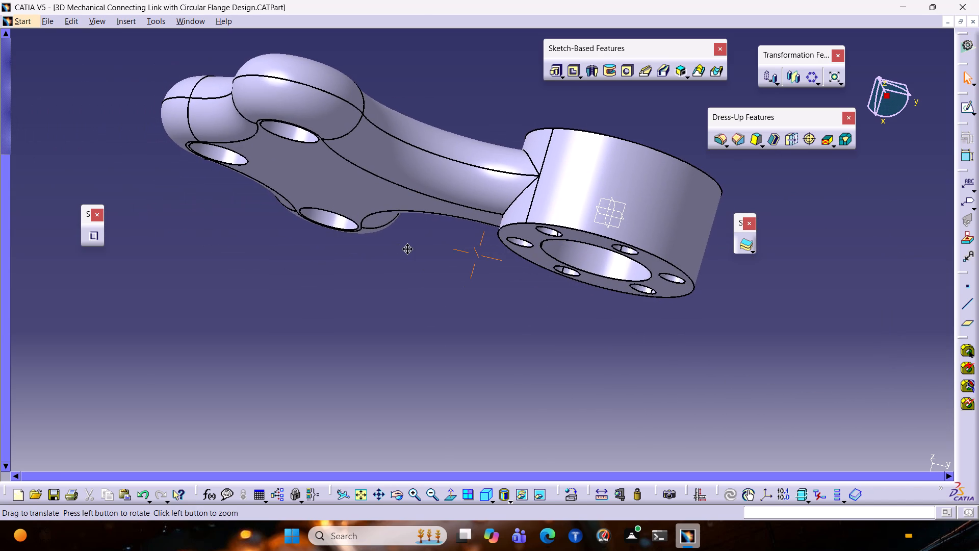
pyautogui.moveTo(406, 248); pyautogui.dragTo(414, 248, button='middle')
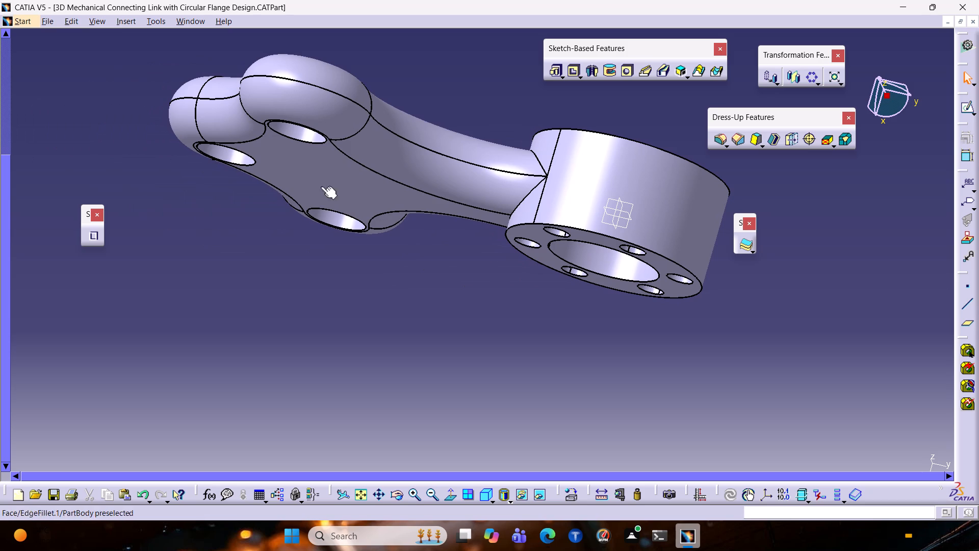
pyautogui.moveTo(266, 236); pyautogui.dragTo(312, 186, button='middle')
pyautogui.moveTo(267, 236); pyautogui.dragTo(312, 186)
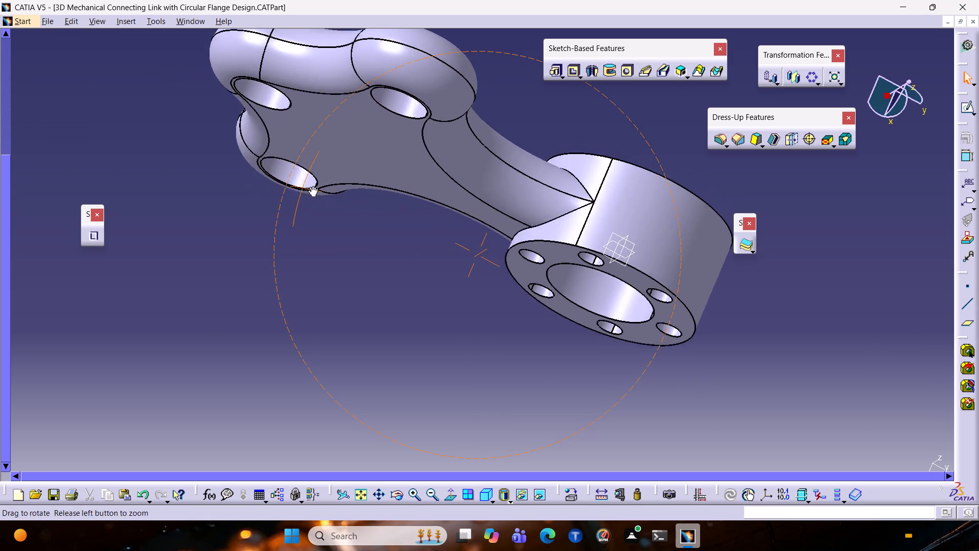
pyautogui.moveTo(312, 186); pyautogui.dragTo(624, 260)
pyautogui.moveTo(312, 186); pyautogui.dragTo(624, 260, button='middle')
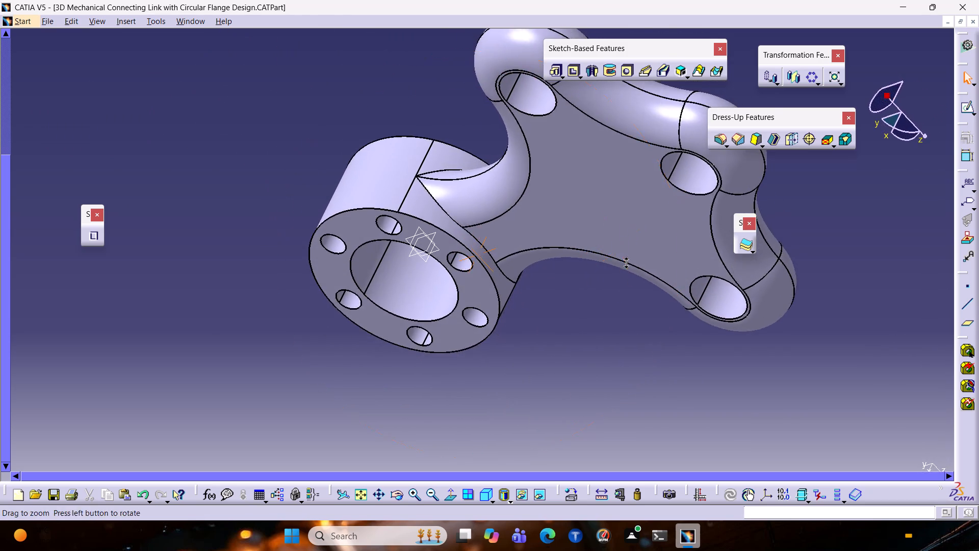
pyautogui.moveTo(624, 260); pyautogui.dragTo(618, 141, button='middle')
pyautogui.moveTo(624, 260); pyautogui.dragTo(618, 141)
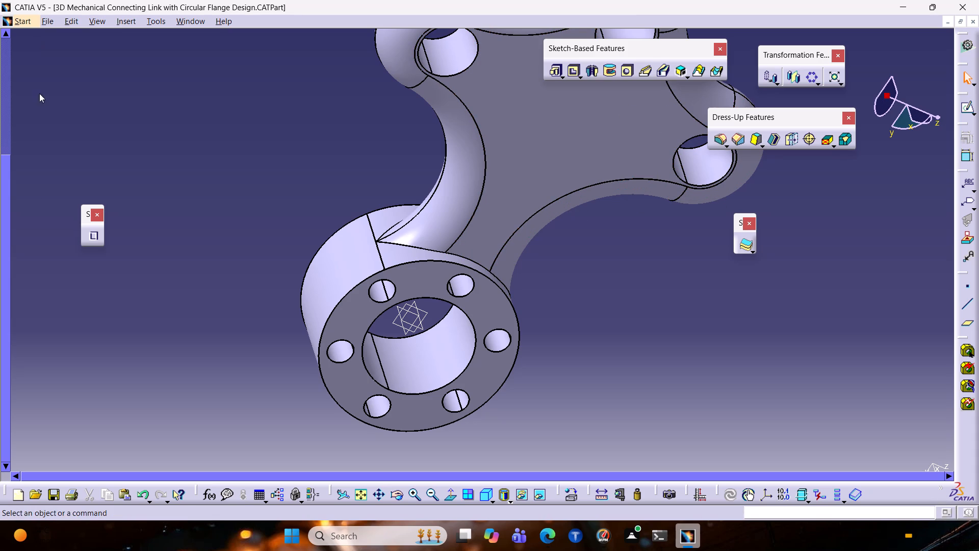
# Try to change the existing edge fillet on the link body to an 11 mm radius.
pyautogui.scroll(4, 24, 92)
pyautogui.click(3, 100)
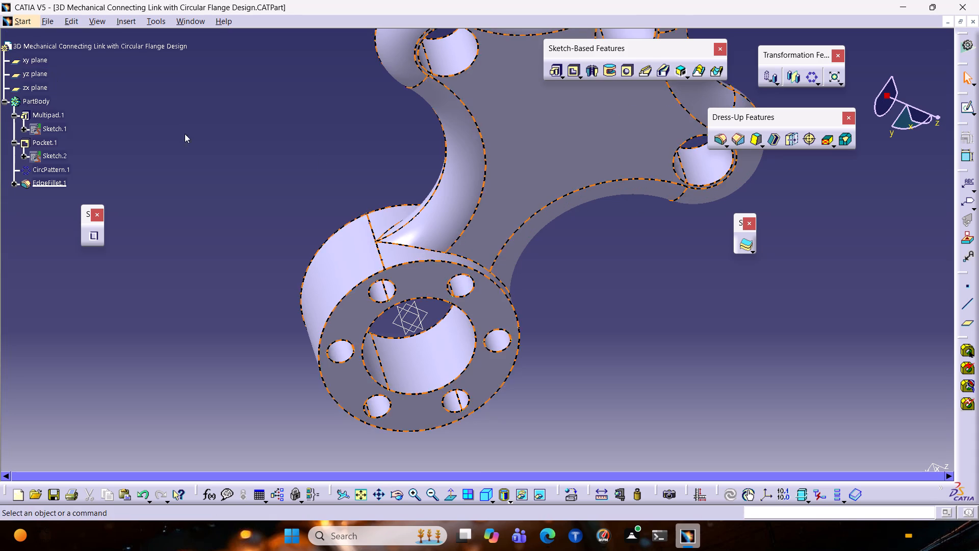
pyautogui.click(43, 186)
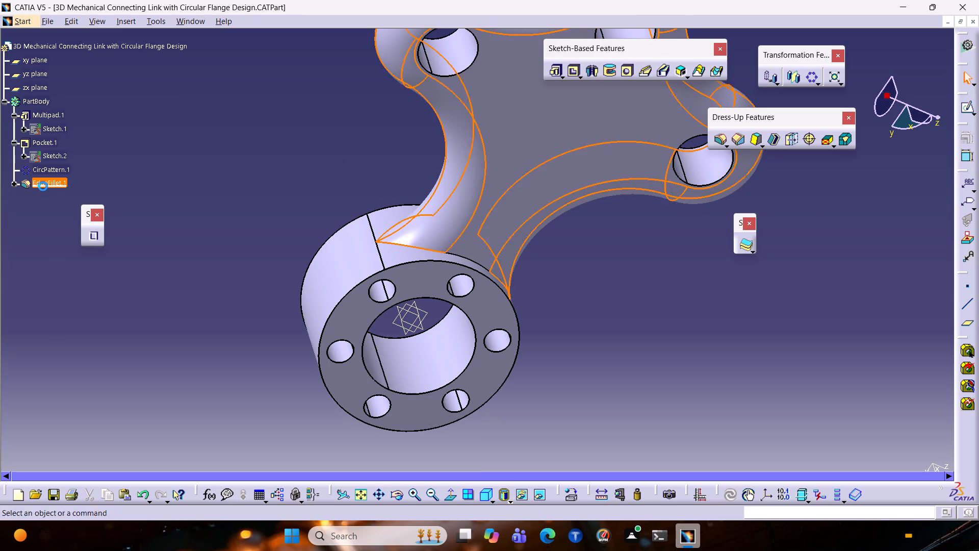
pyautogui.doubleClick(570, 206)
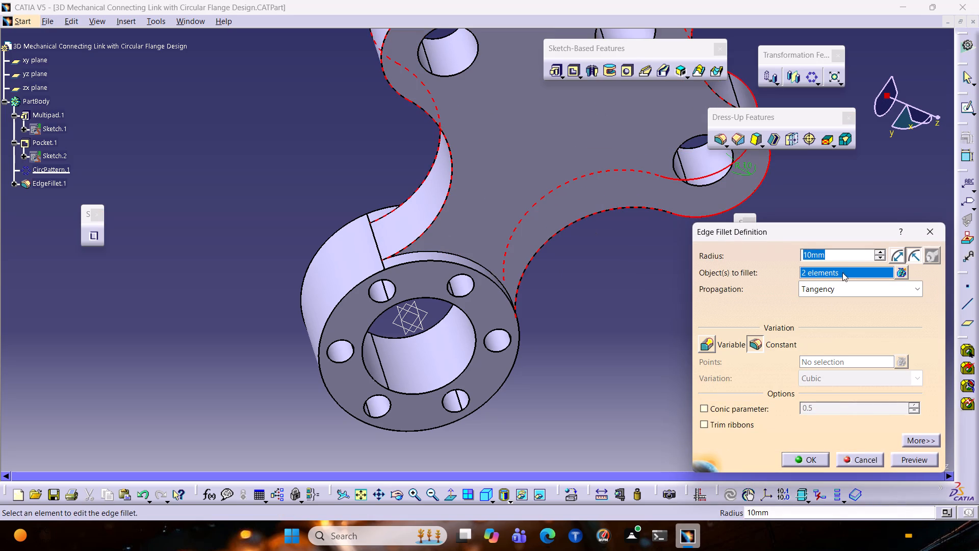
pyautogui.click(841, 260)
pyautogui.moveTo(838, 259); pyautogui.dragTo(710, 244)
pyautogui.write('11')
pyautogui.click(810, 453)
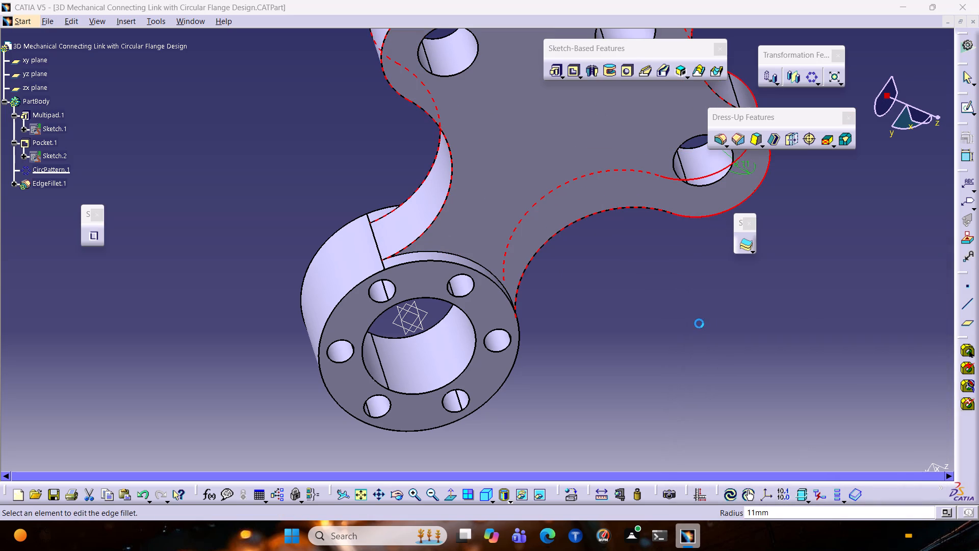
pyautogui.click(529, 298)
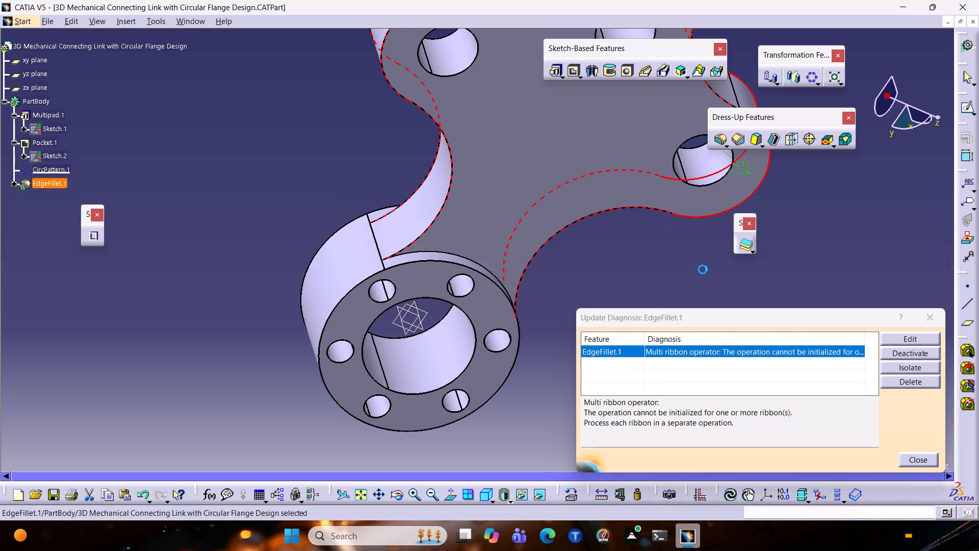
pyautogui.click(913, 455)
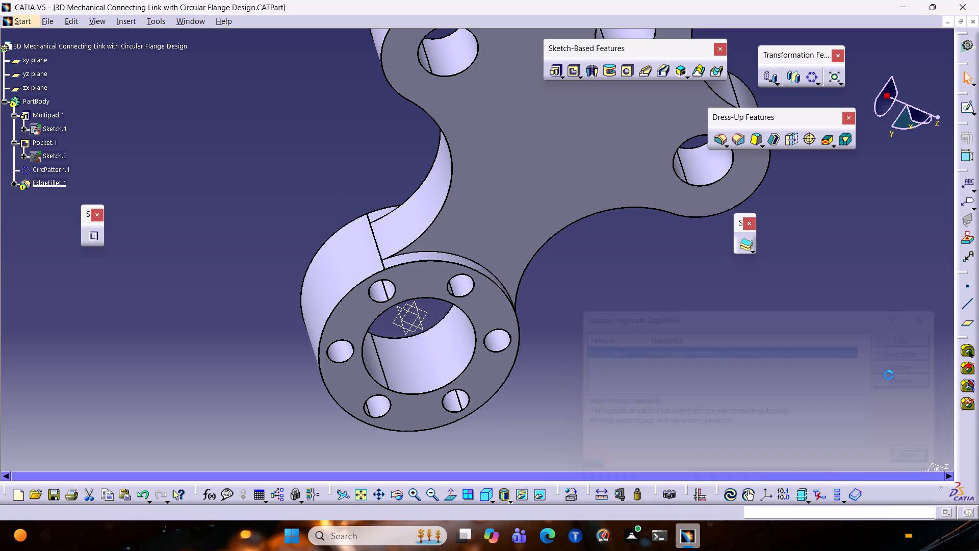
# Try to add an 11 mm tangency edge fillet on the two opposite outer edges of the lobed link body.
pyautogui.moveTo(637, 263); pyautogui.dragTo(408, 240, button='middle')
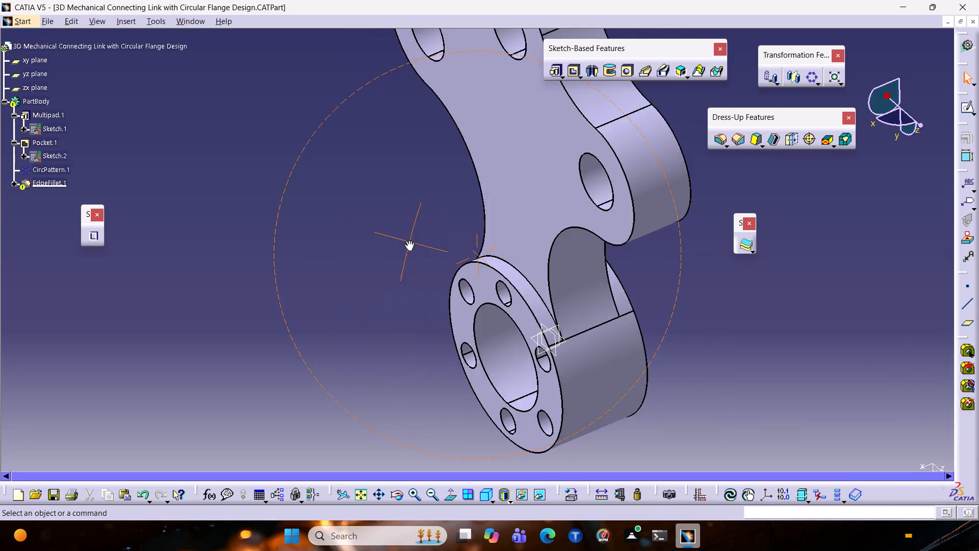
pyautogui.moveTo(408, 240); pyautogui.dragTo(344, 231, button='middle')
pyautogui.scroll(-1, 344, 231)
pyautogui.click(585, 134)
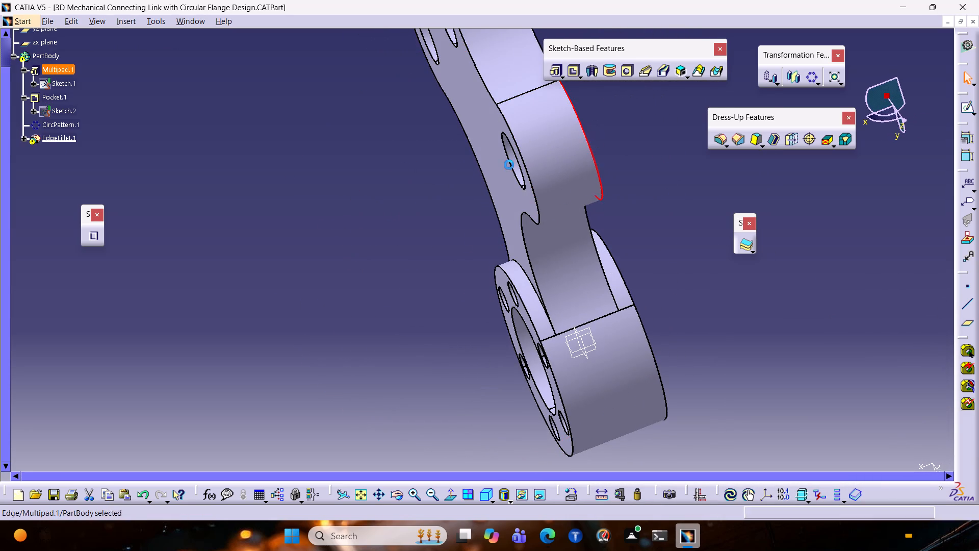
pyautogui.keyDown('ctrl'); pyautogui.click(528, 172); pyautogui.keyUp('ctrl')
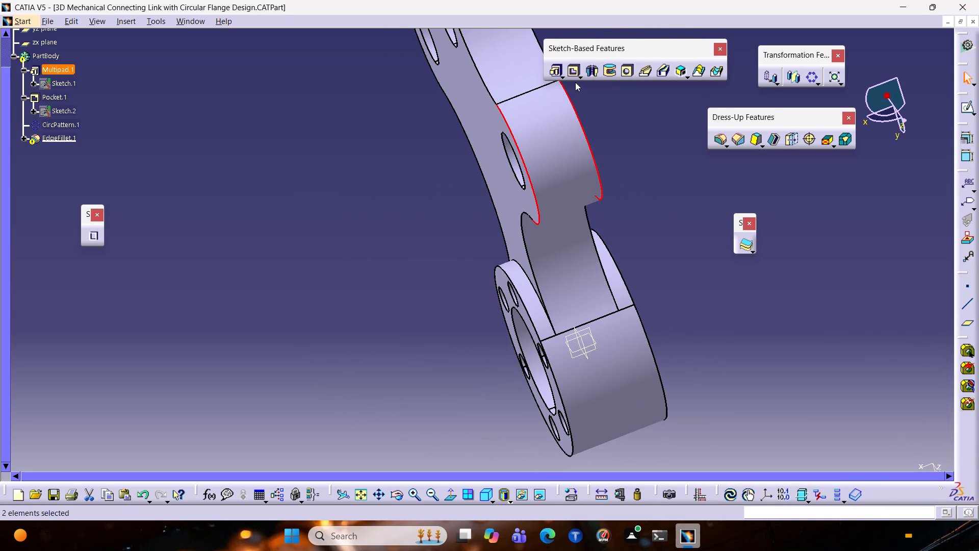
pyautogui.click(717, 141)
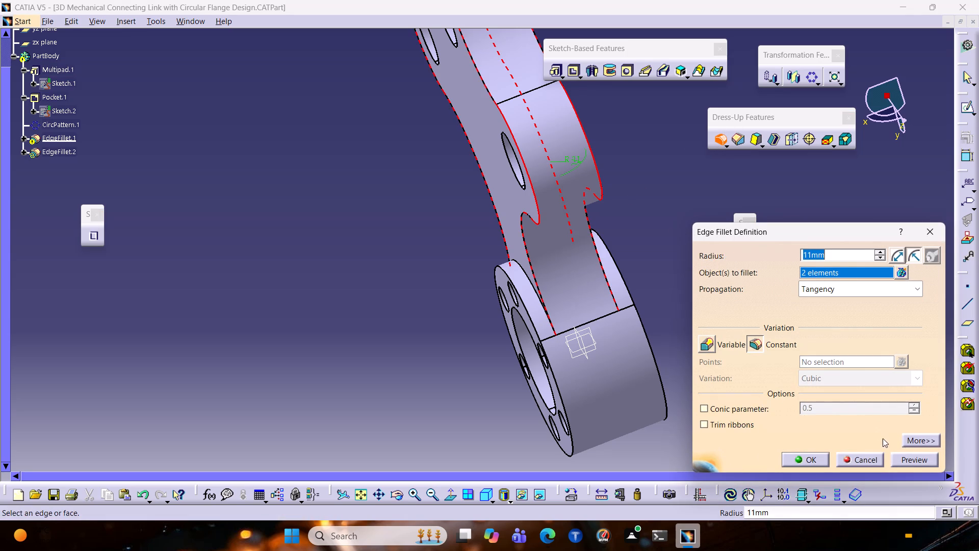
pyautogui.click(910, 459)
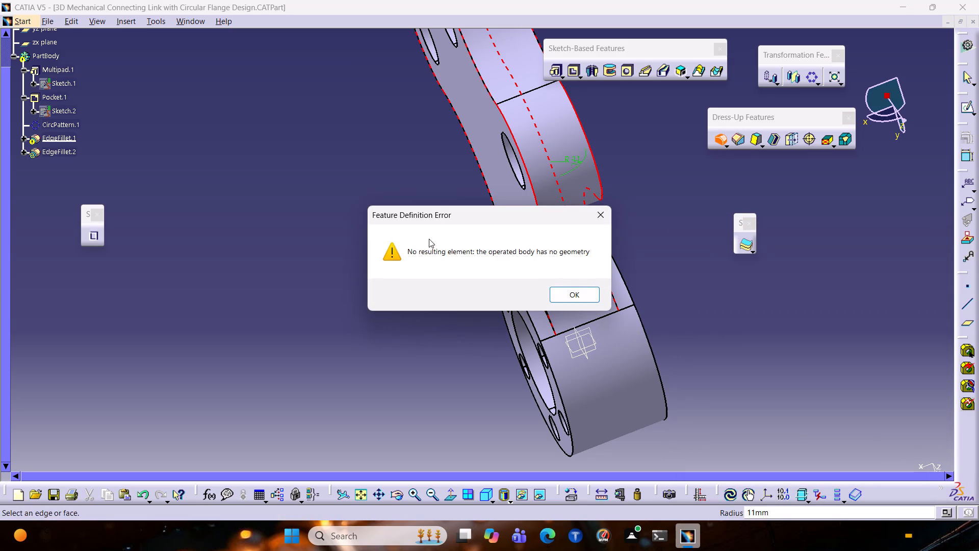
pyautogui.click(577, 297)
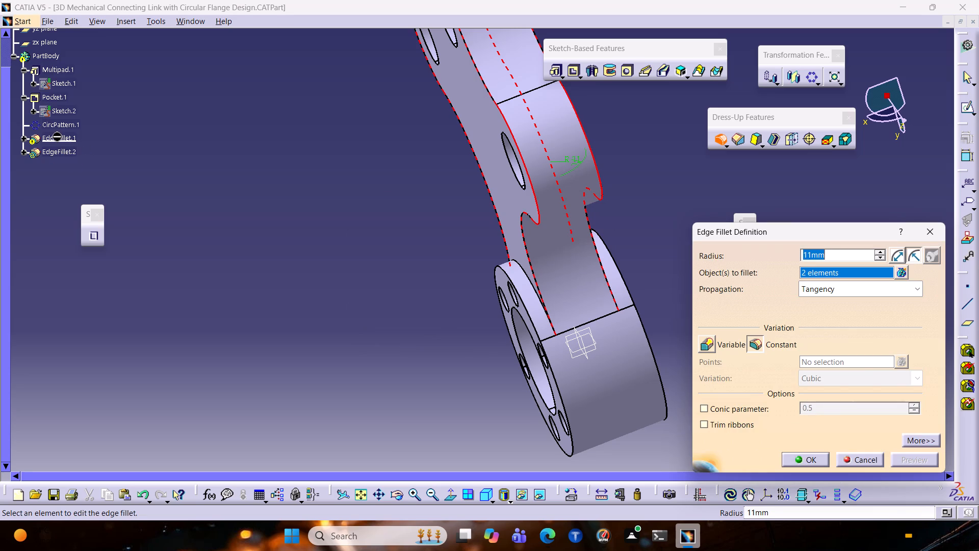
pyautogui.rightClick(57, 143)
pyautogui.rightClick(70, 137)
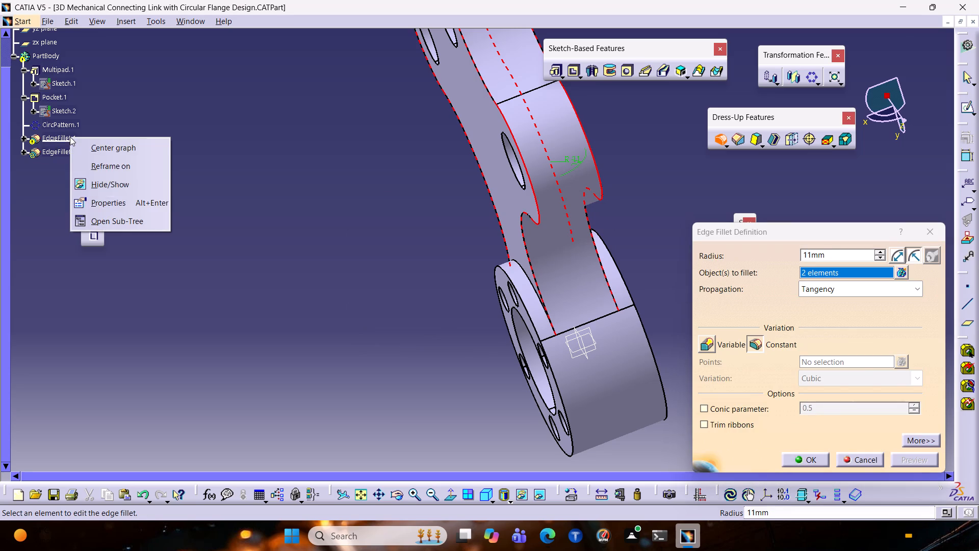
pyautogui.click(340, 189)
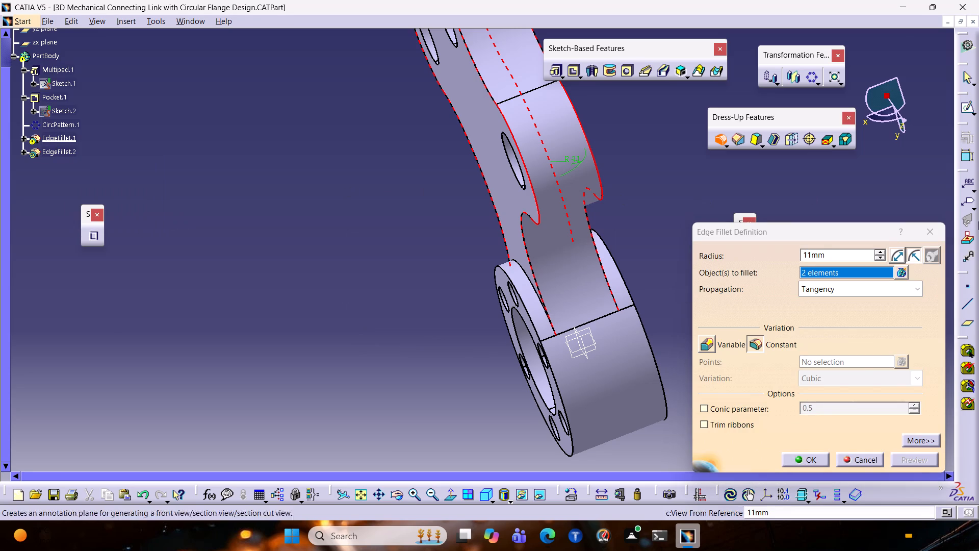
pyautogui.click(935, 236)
# Delete the original edge fillet, EdgeFillet.1, from the link body.
pyautogui.rightClick(67, 136)
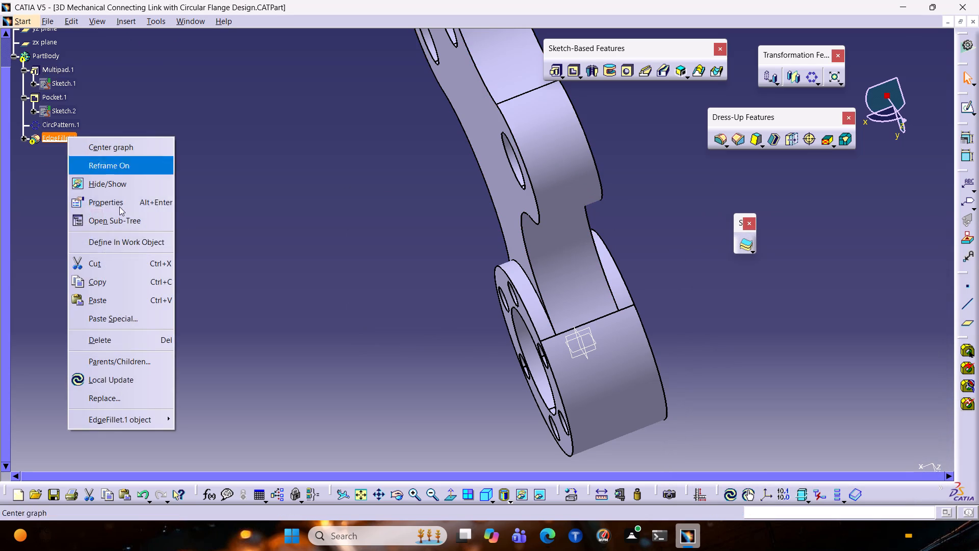
pyautogui.click(138, 340)
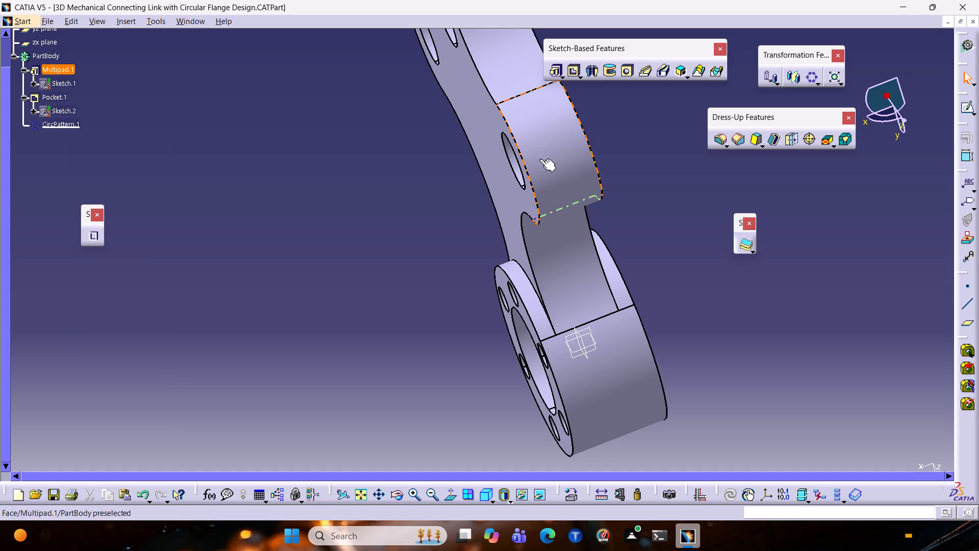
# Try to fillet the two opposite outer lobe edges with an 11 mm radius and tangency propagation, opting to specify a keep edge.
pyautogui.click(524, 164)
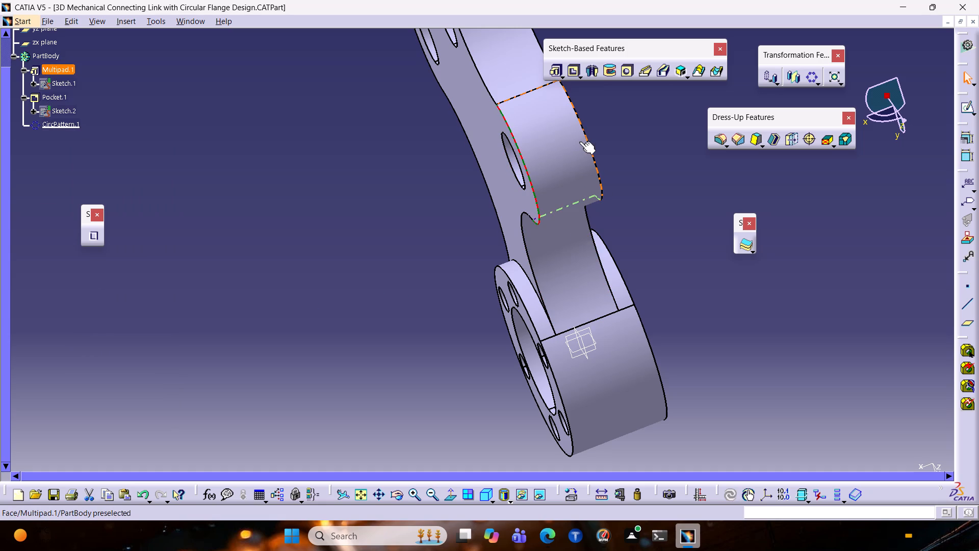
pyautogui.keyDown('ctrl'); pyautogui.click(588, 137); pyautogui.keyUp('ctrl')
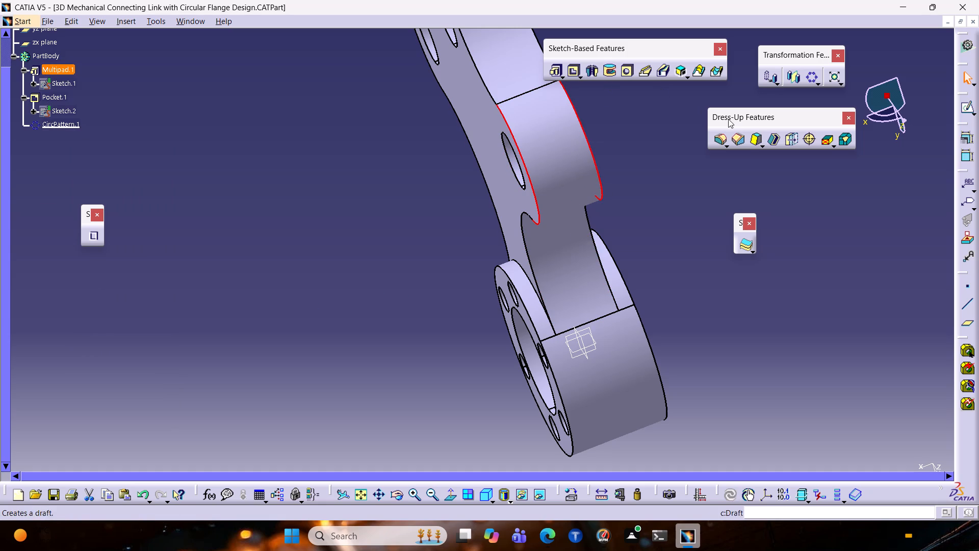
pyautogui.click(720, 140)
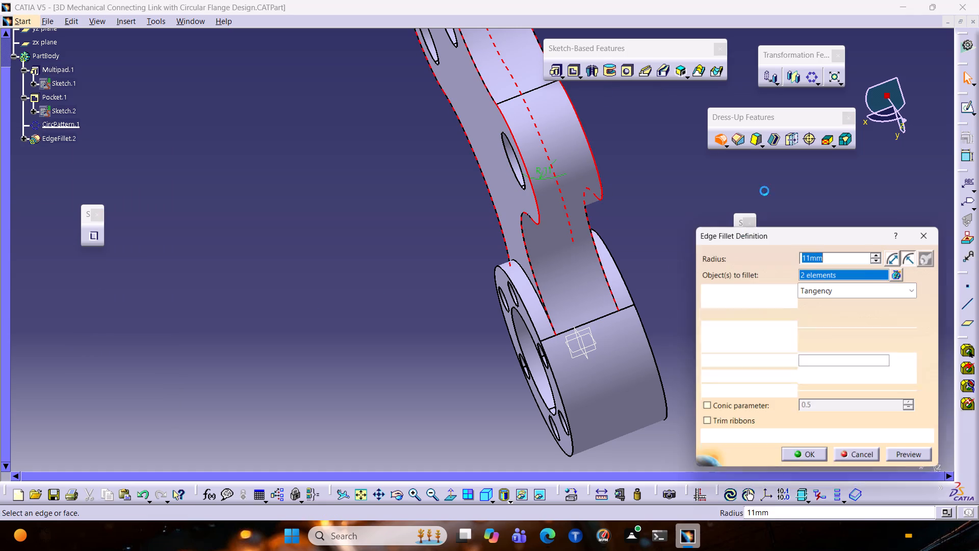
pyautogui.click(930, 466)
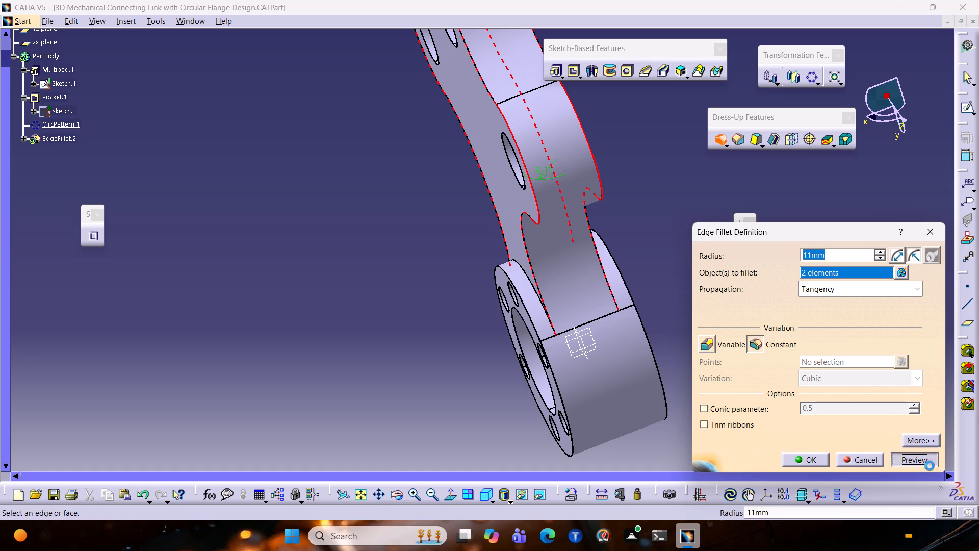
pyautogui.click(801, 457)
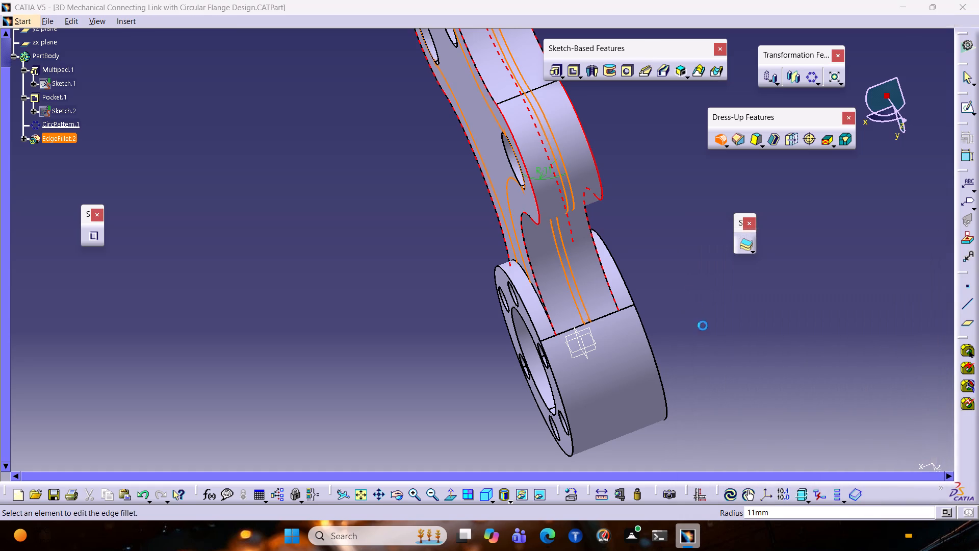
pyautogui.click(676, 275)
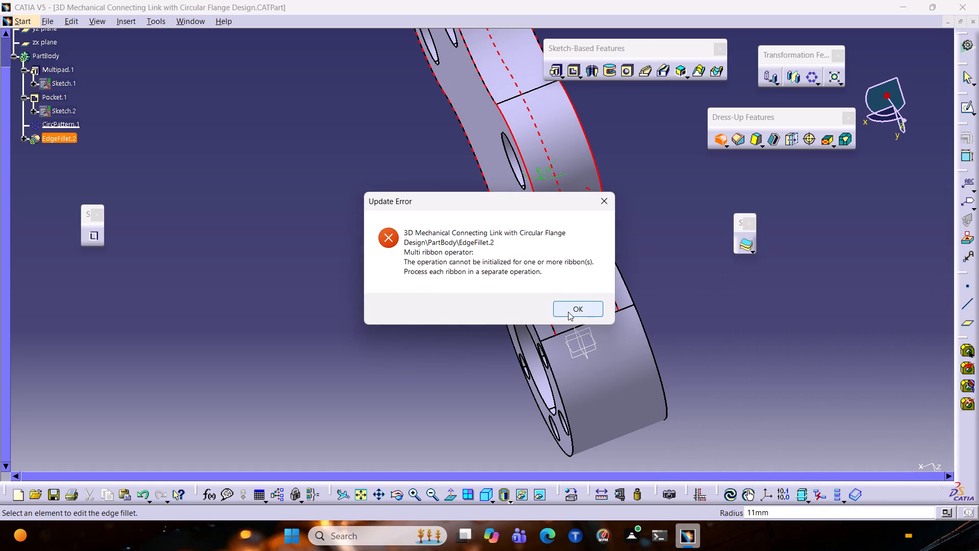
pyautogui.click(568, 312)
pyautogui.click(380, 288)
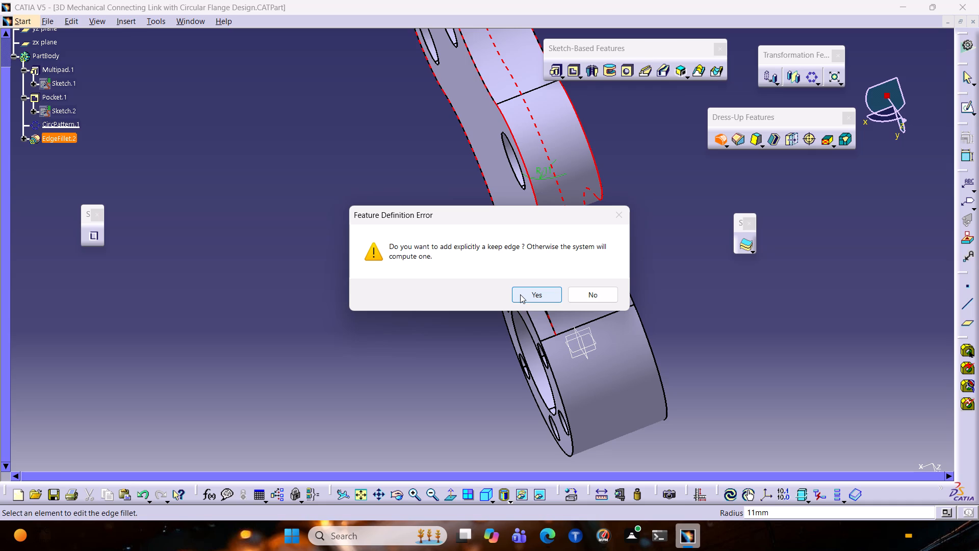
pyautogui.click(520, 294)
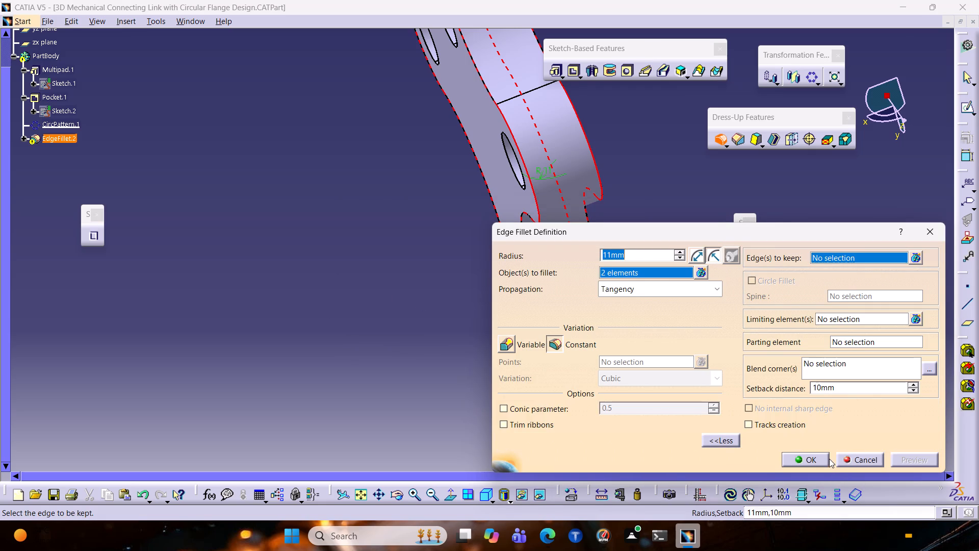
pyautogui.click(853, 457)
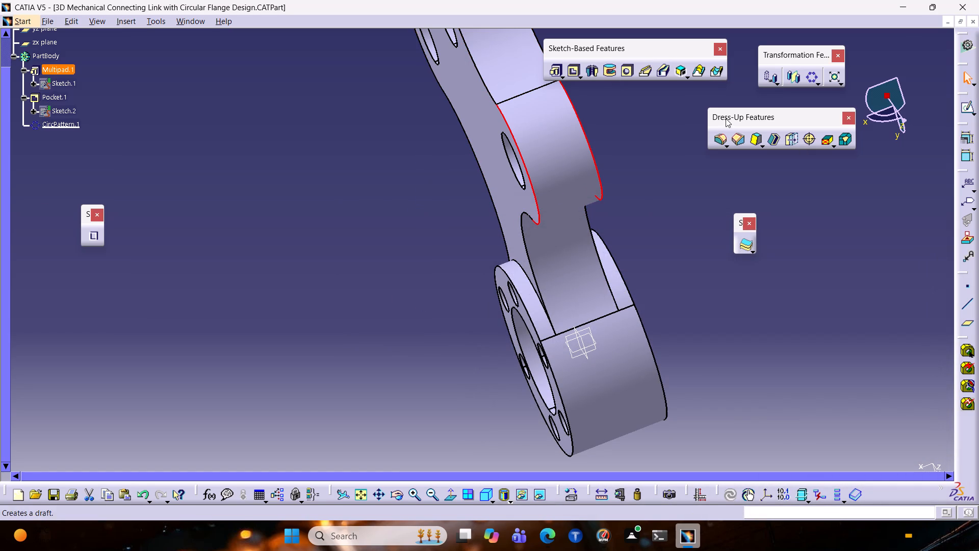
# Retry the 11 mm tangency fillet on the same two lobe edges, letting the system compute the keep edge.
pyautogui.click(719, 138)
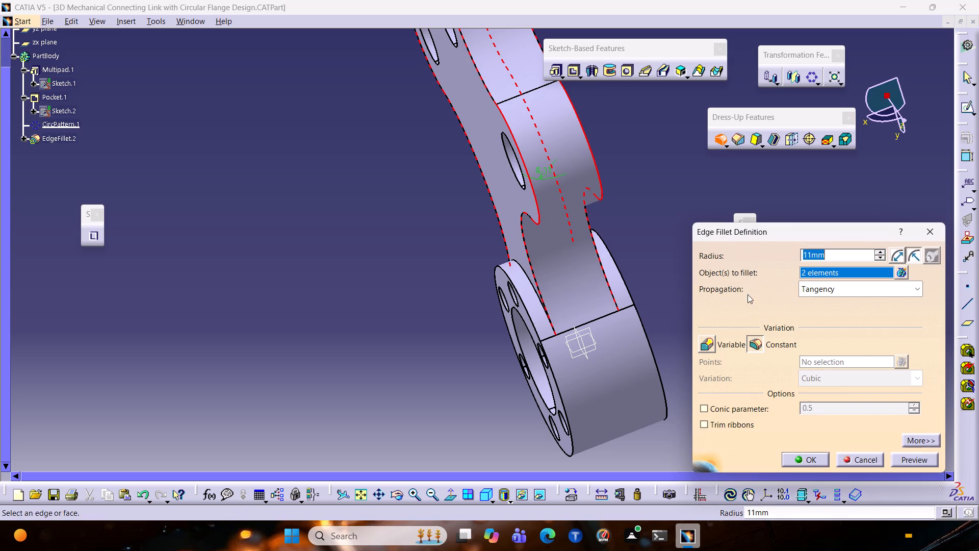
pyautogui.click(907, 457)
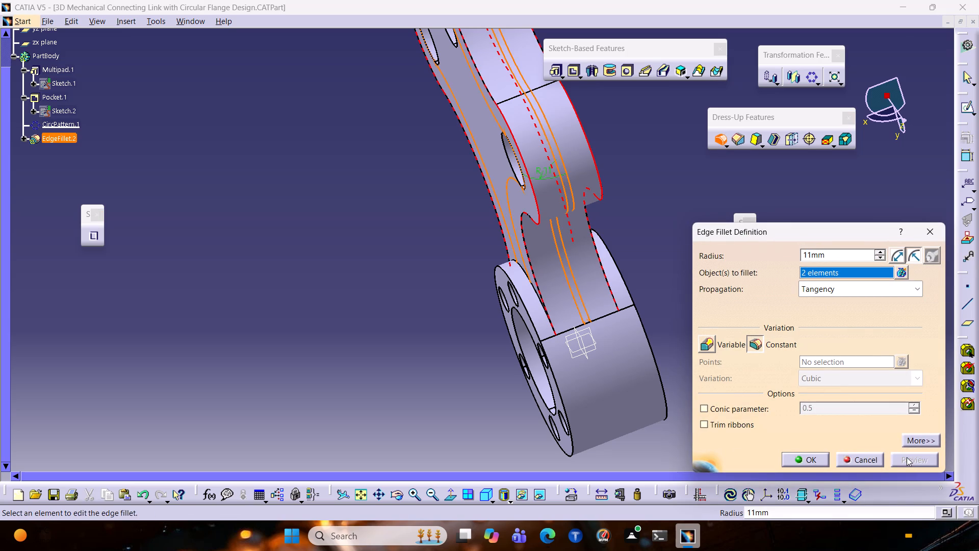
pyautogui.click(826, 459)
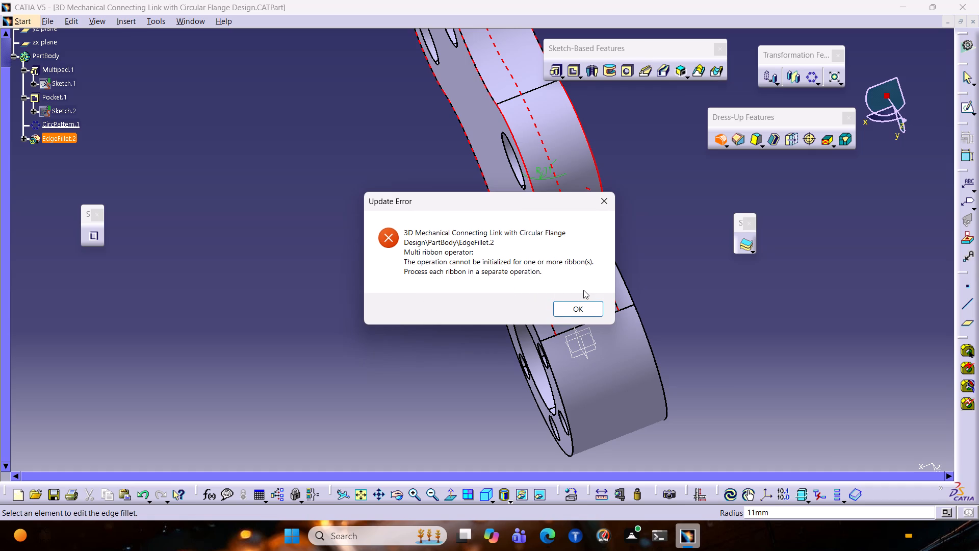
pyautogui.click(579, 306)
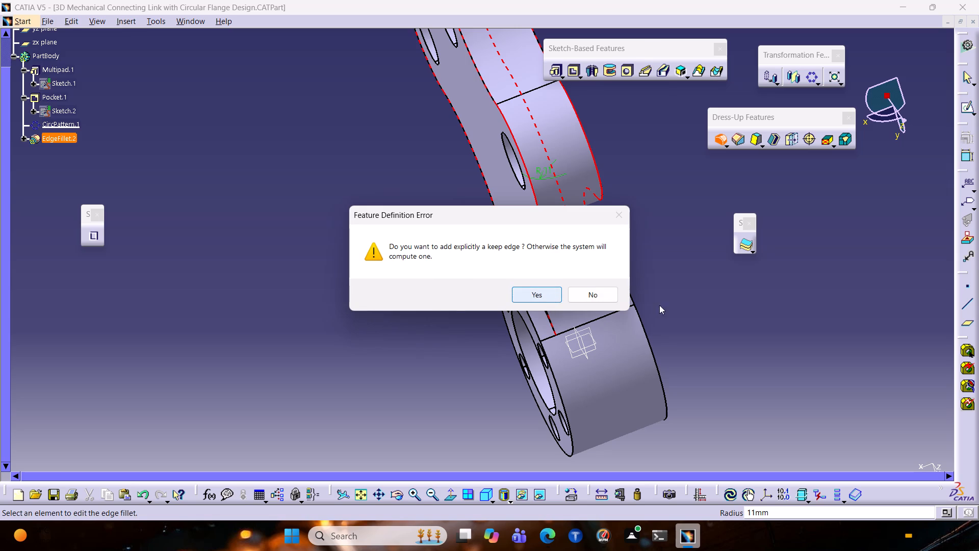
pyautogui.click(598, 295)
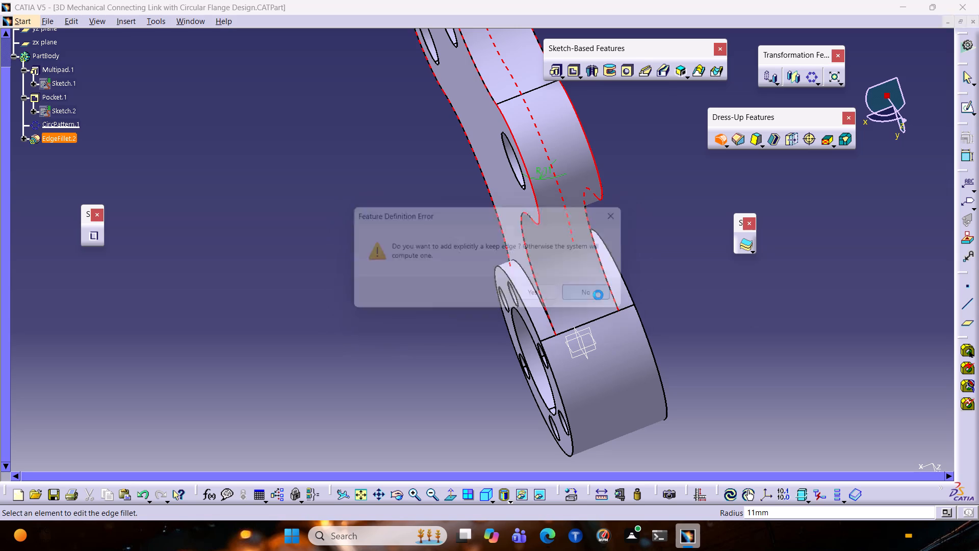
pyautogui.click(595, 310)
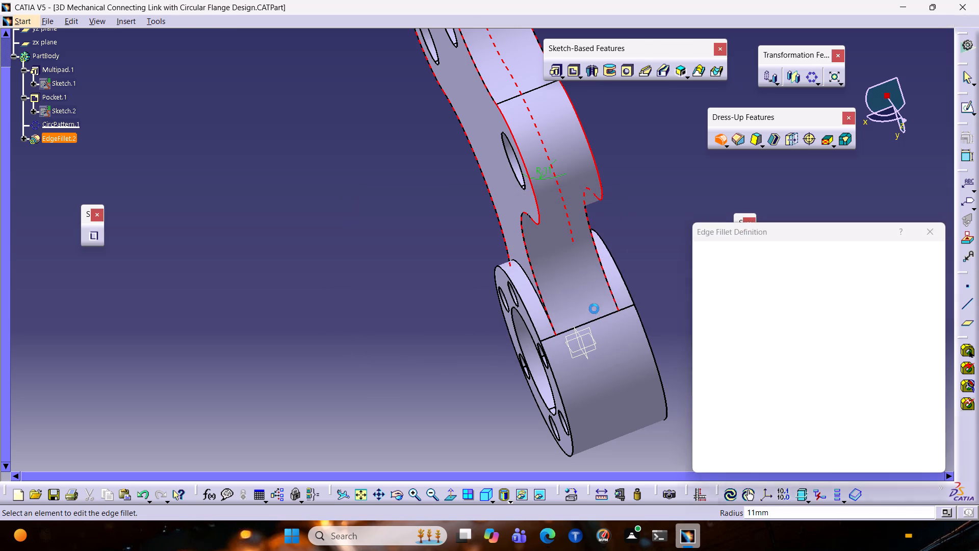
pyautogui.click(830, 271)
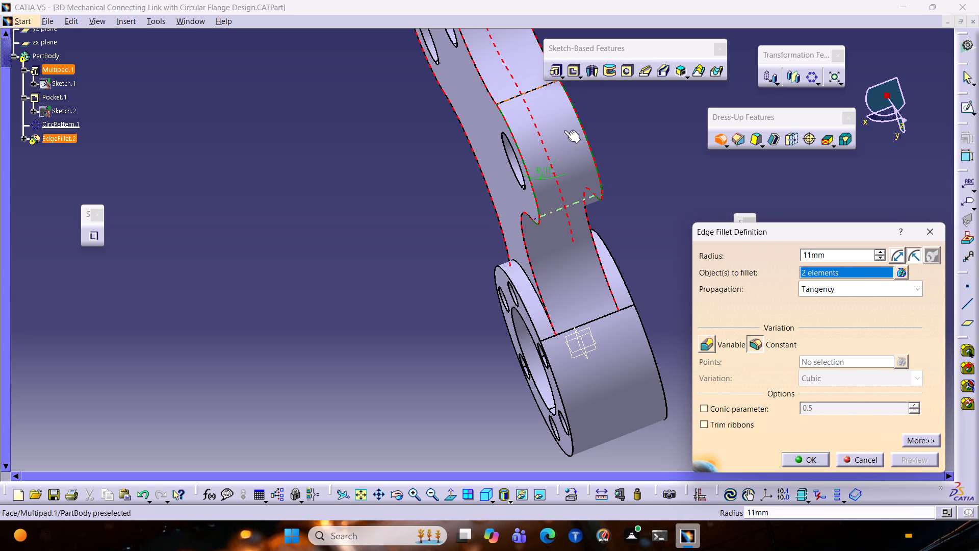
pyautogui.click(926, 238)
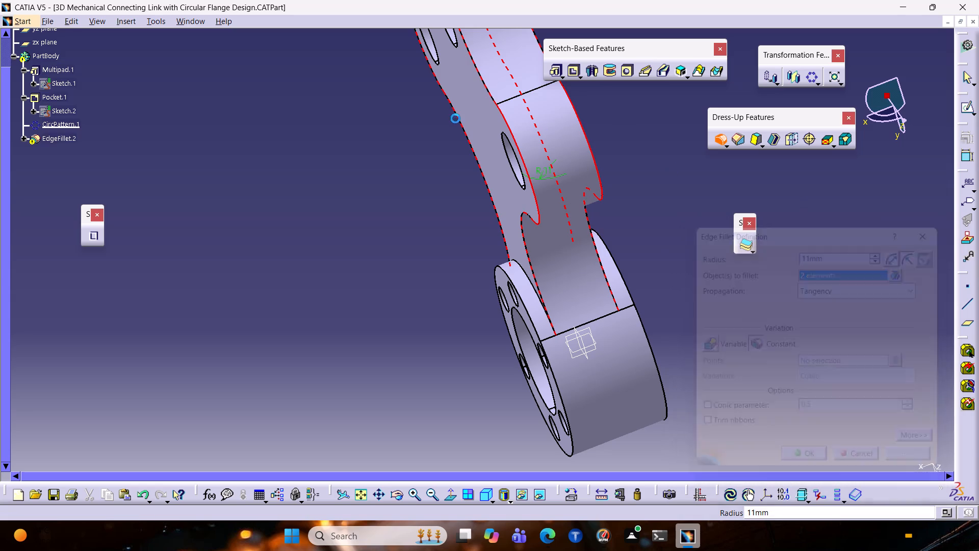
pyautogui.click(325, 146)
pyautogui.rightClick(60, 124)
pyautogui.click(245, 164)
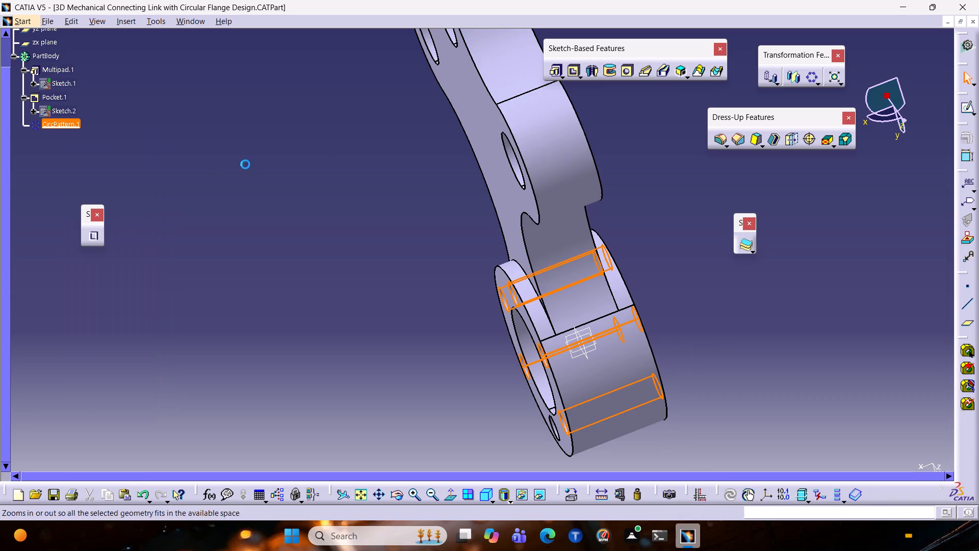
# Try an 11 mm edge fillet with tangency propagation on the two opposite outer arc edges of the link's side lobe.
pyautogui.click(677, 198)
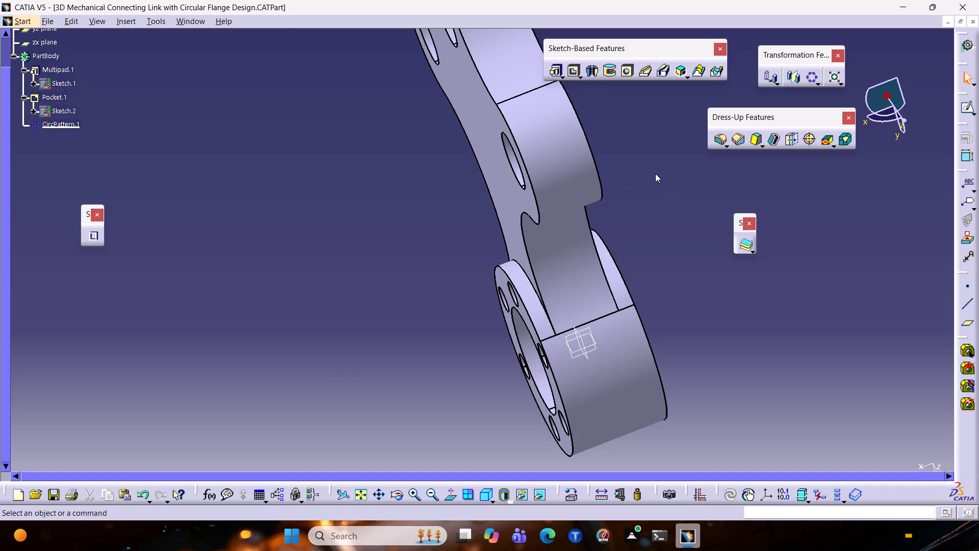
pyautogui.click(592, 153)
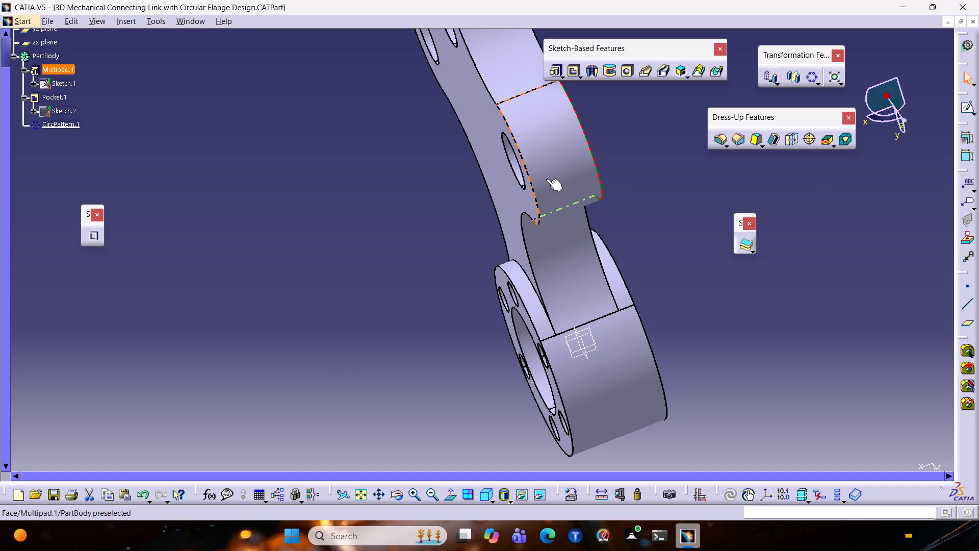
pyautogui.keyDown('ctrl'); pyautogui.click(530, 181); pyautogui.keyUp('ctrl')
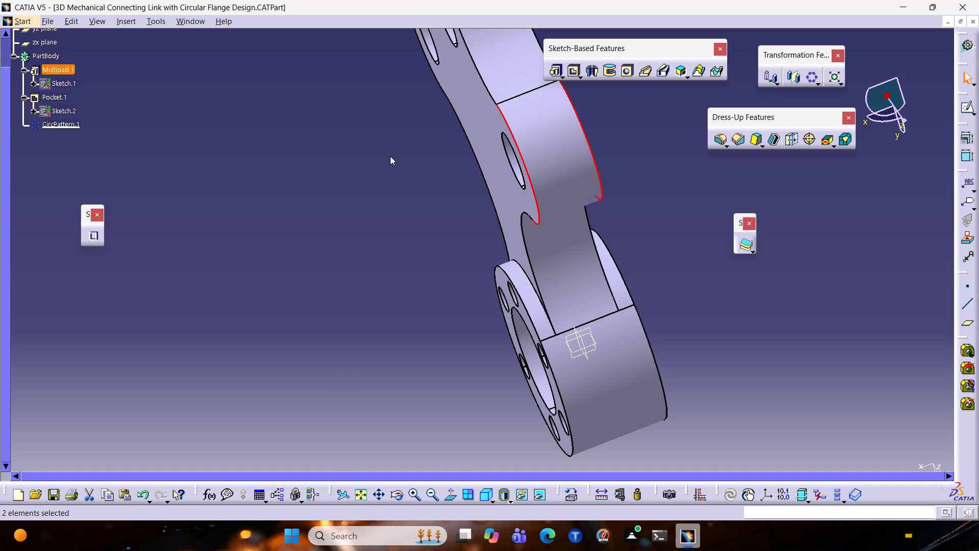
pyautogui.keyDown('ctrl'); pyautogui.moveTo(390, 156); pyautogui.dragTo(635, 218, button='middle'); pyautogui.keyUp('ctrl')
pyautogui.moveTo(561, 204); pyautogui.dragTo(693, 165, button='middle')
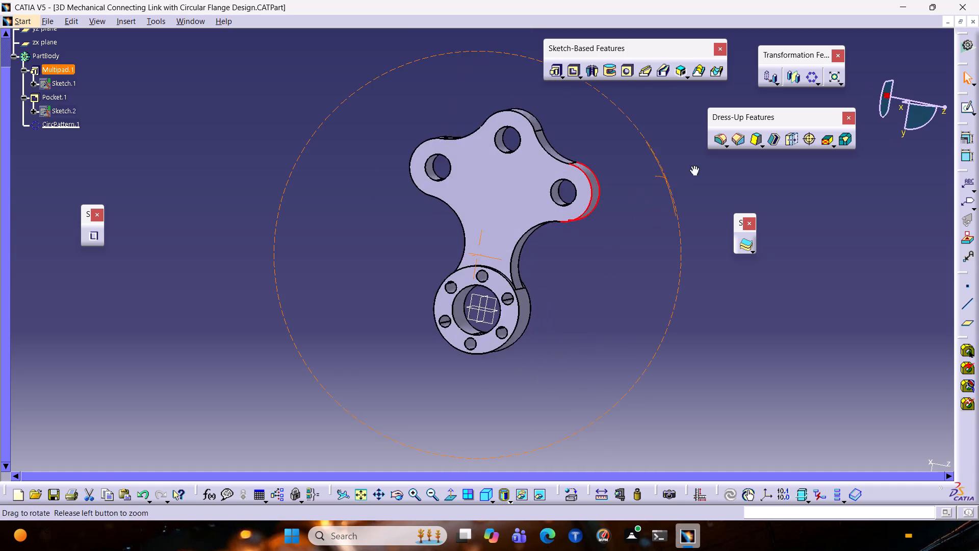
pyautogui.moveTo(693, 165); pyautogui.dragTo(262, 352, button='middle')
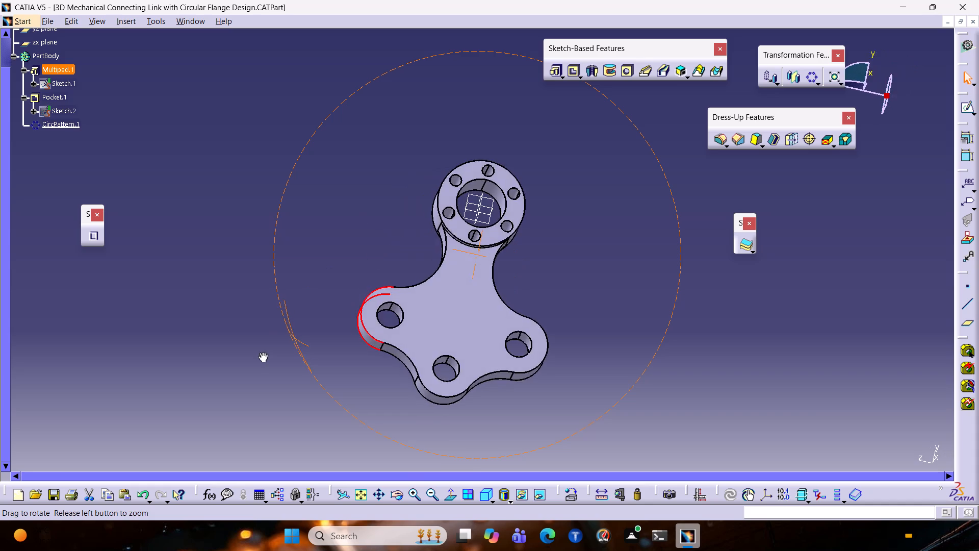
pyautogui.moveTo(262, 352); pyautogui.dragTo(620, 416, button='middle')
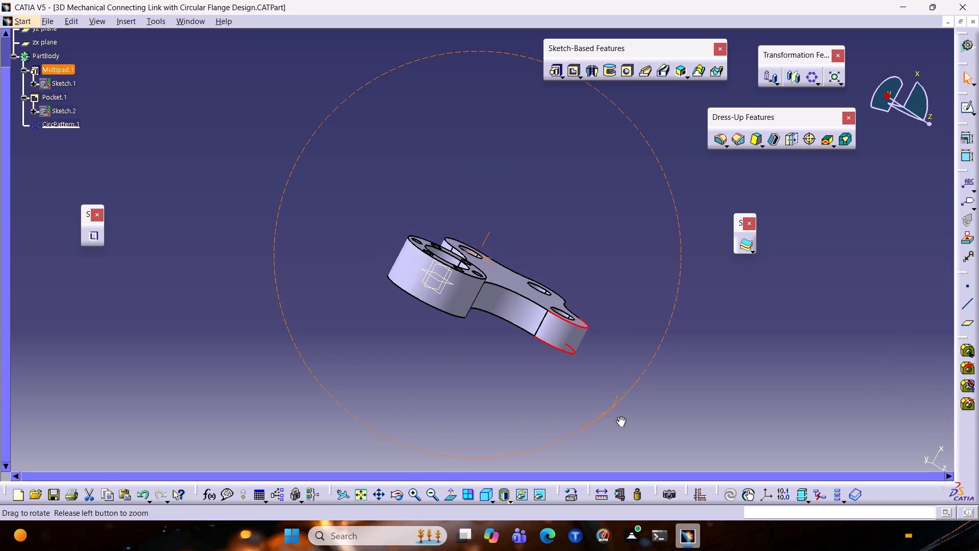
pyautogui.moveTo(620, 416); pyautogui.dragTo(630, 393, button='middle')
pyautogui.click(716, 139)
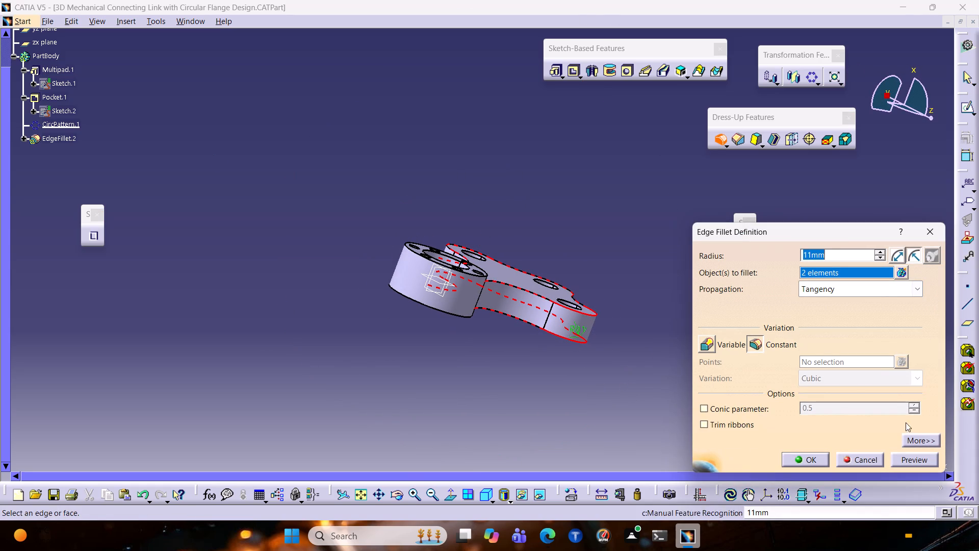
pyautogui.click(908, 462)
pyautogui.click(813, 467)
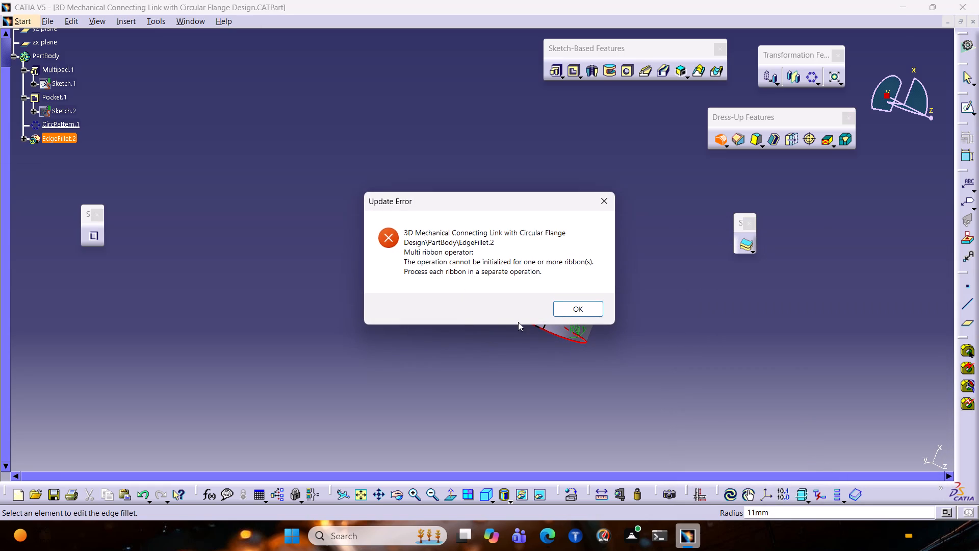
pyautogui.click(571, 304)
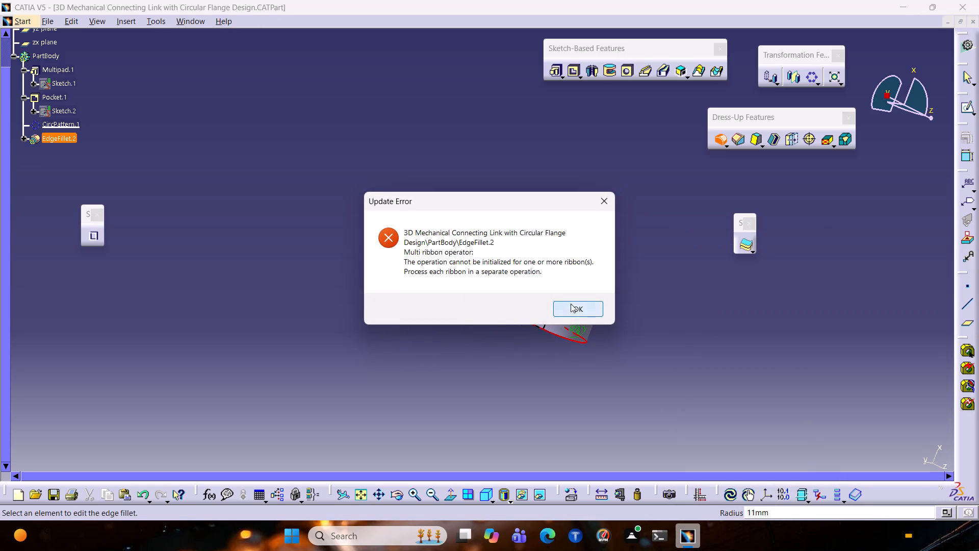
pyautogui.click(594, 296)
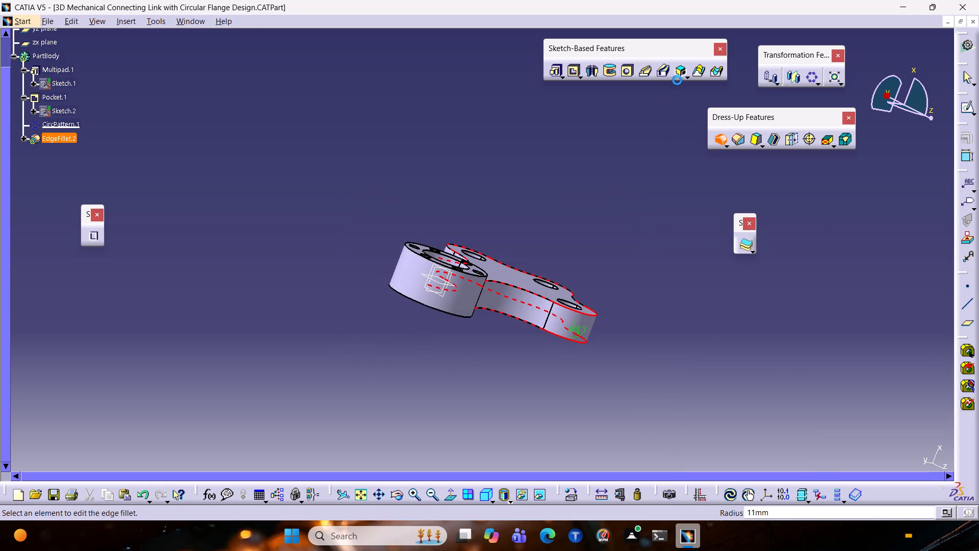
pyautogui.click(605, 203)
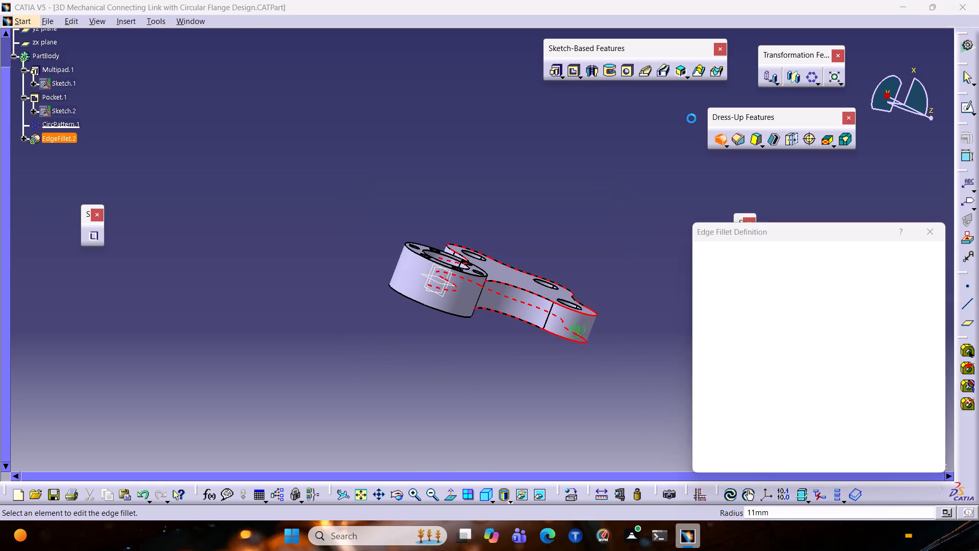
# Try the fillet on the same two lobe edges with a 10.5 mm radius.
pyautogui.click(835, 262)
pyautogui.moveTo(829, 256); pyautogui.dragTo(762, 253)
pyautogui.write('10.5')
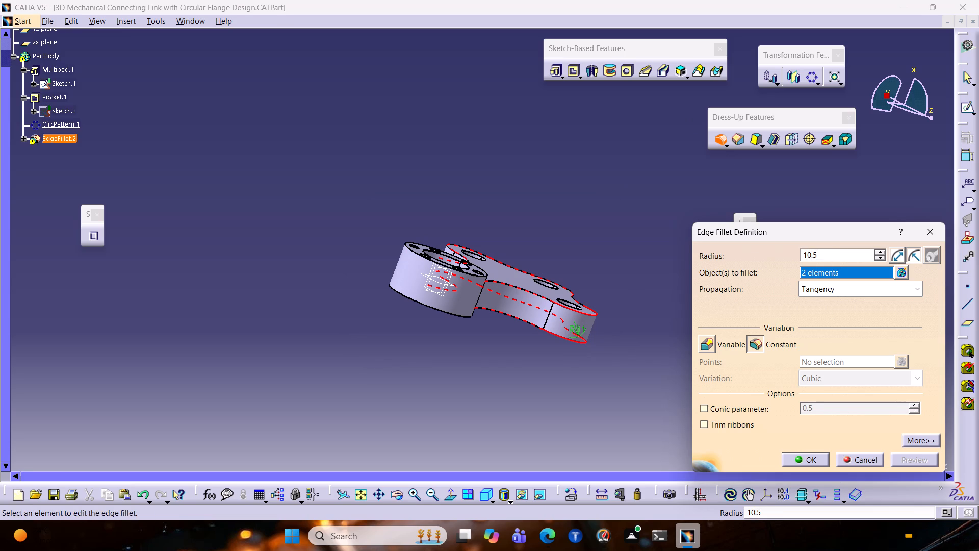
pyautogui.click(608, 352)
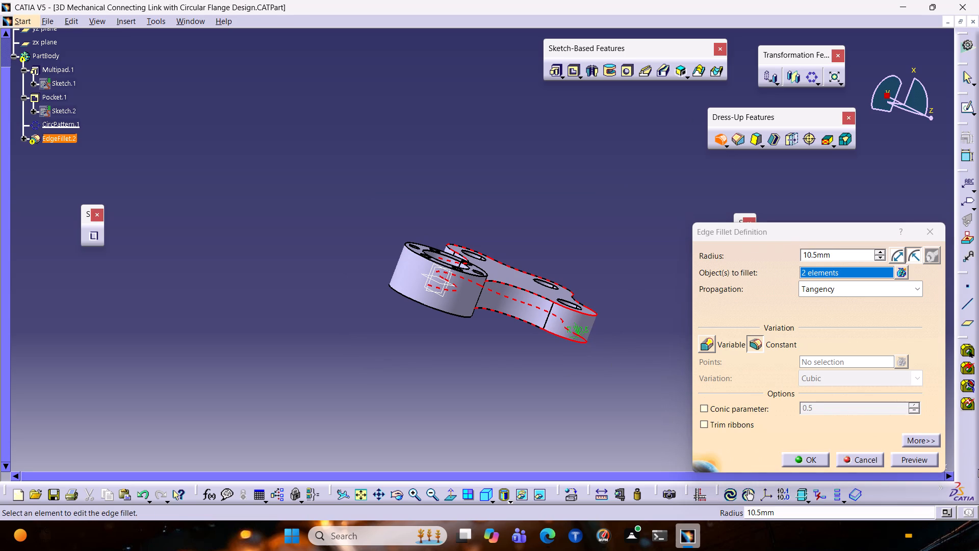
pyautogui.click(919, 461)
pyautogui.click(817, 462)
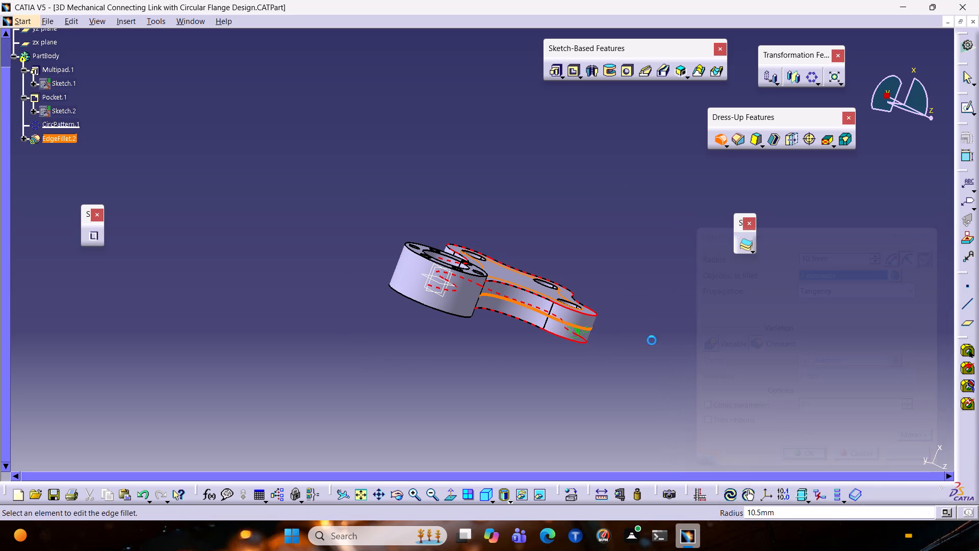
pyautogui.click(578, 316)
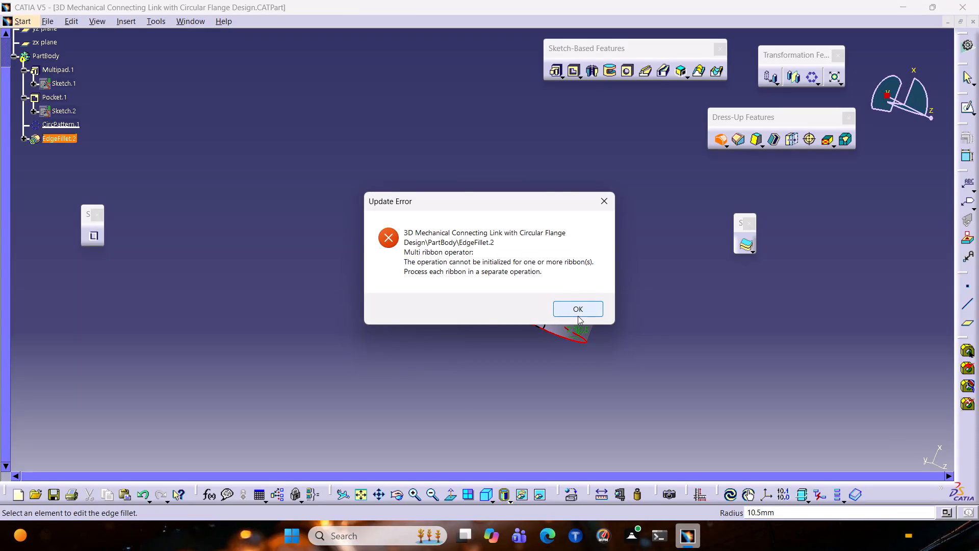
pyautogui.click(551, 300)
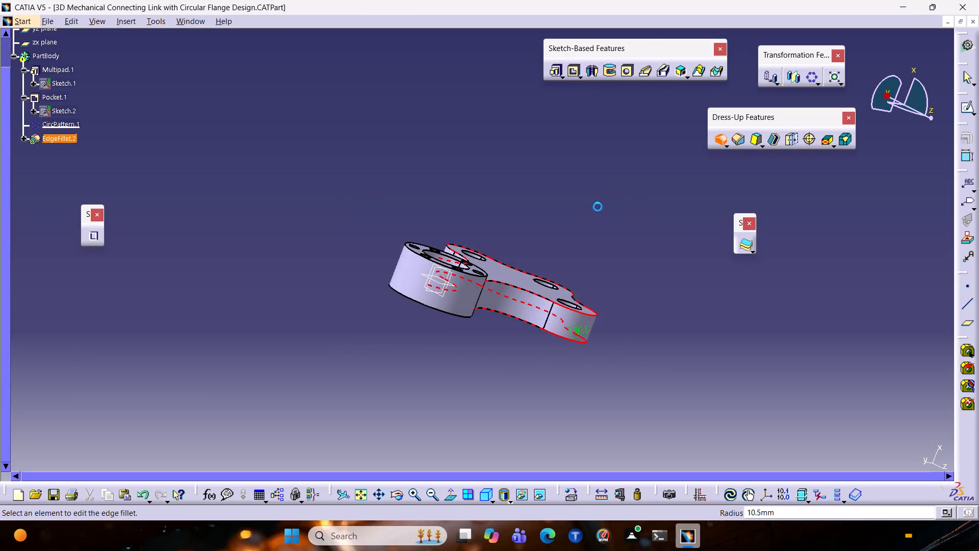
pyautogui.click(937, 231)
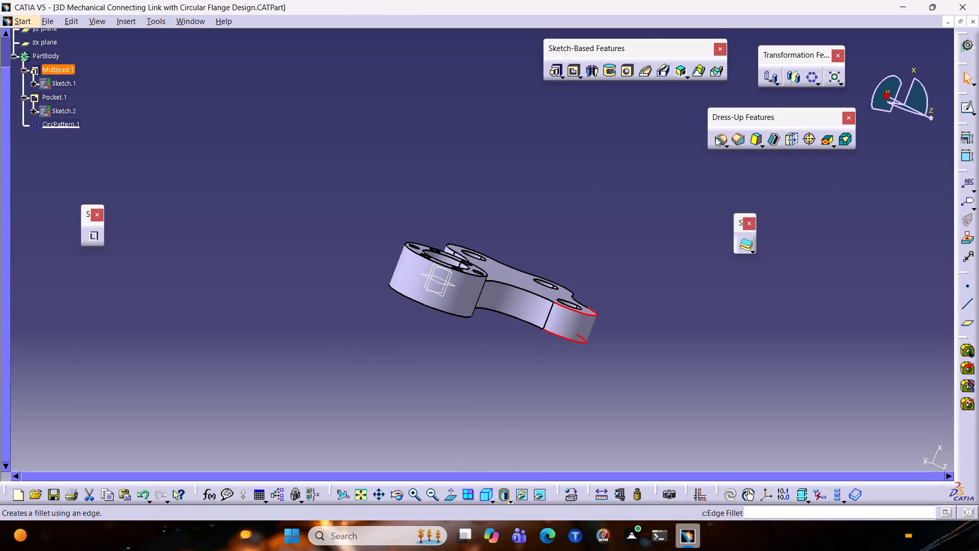
# Fillet the two selected outer lobe edges with a 10 mm radius and tangency propagation.
pyautogui.click(717, 142)
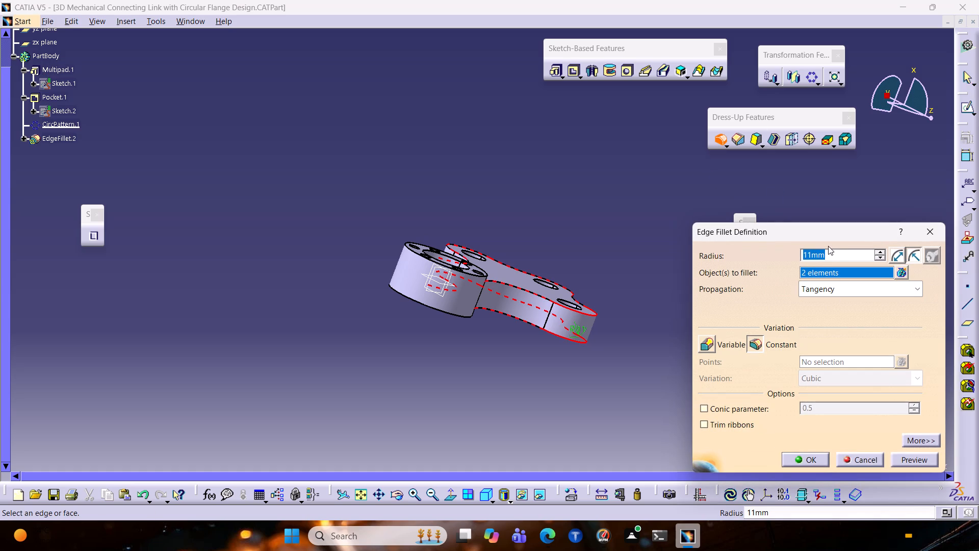
pyautogui.write('10')
pyautogui.click(825, 462)
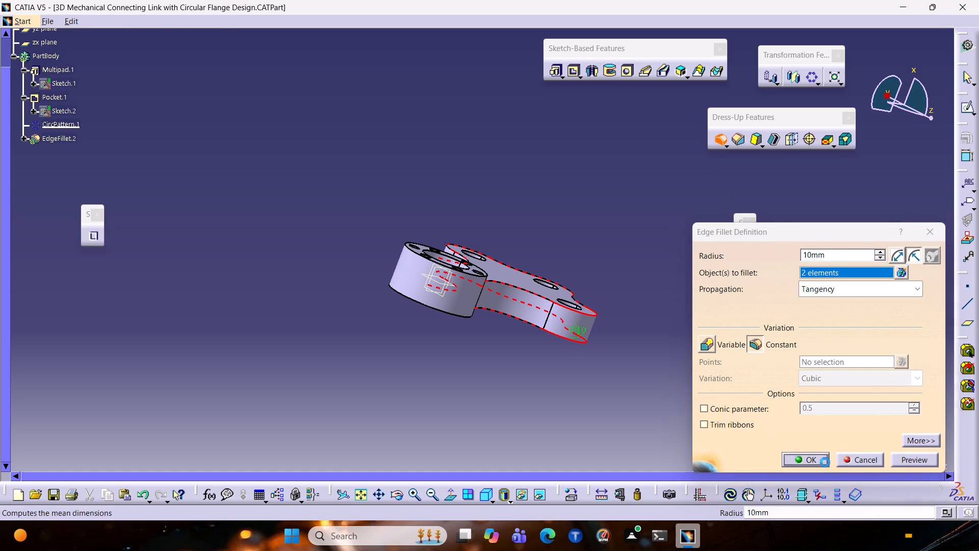
pyautogui.click(870, 279)
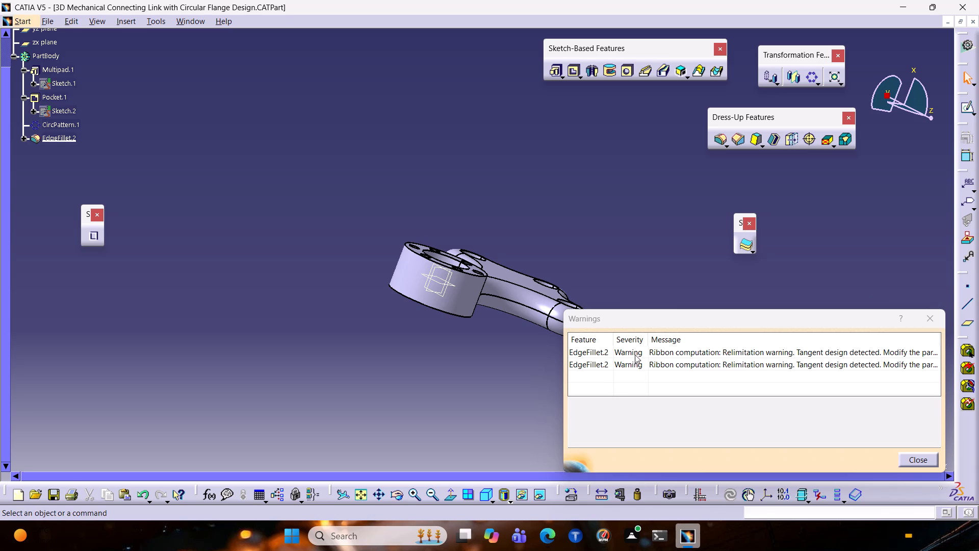
pyautogui.click(933, 324)
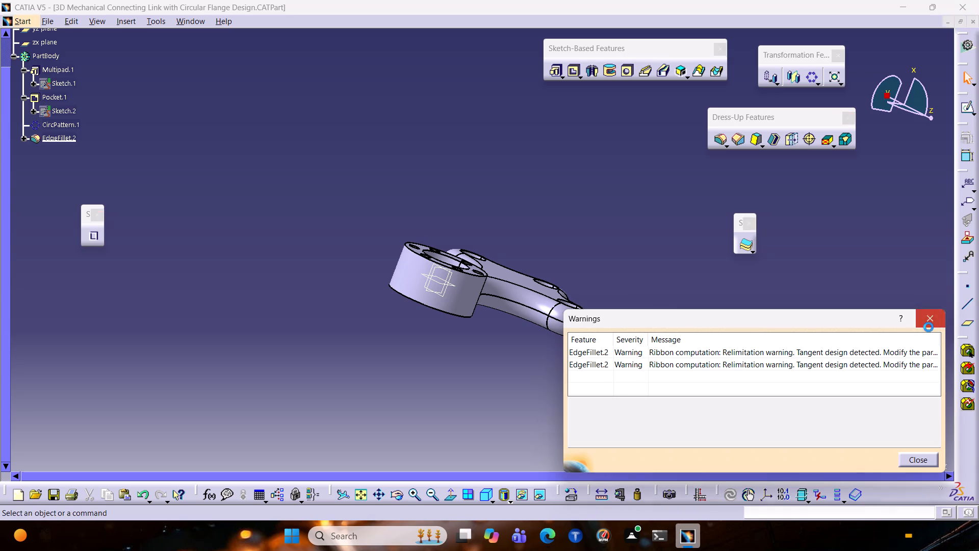
# Examine the rounded lobed body and the circular flange from several sides.
pyautogui.moveTo(558, 283); pyautogui.dragTo(634, 231, button='middle')
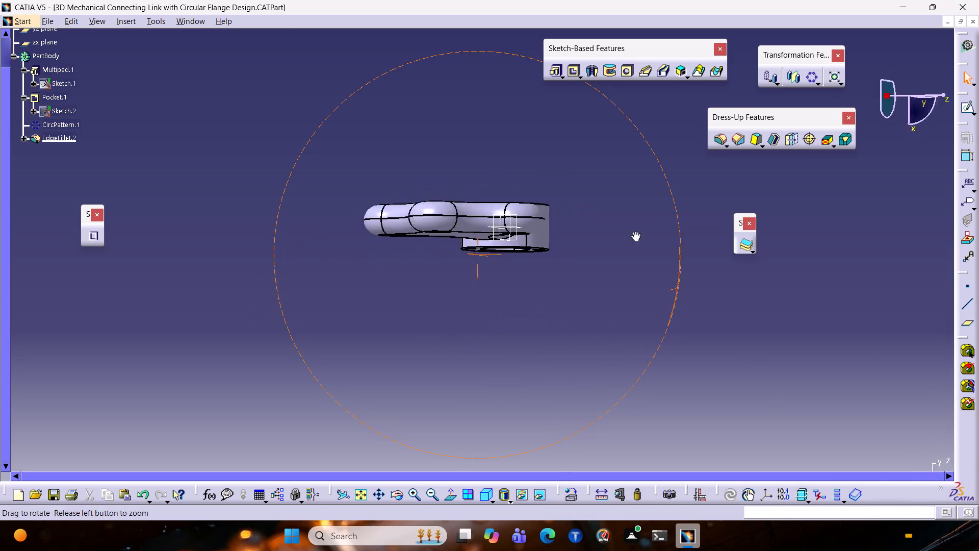
pyautogui.moveTo(634, 231); pyautogui.dragTo(440, 156, button='middle')
pyautogui.keyDown('ctrl'); pyautogui.moveTo(355, 145); pyautogui.dragTo(299, 142, button='middle'); pyautogui.keyUp('ctrl')
pyautogui.keyDown('ctrl'); pyautogui.moveTo(301, 183); pyautogui.dragTo(320, 171, button='middle'); pyautogui.keyUp('ctrl')
pyautogui.keyDown('ctrl'); pyautogui.middleClick(335, 144); pyautogui.keyUp('ctrl')
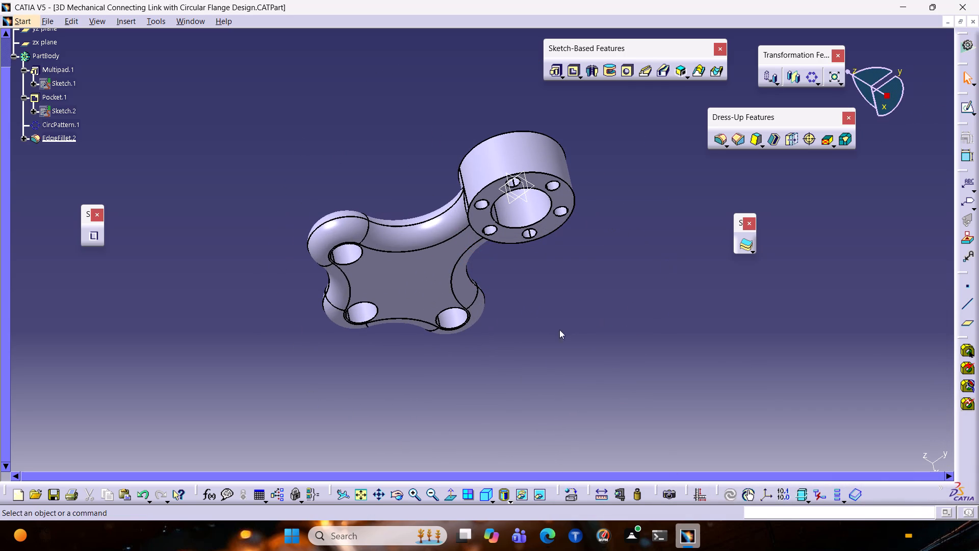
pyautogui.moveTo(624, 320); pyautogui.dragTo(433, 365, button='middle')
pyautogui.scroll(-1, 624, 321)
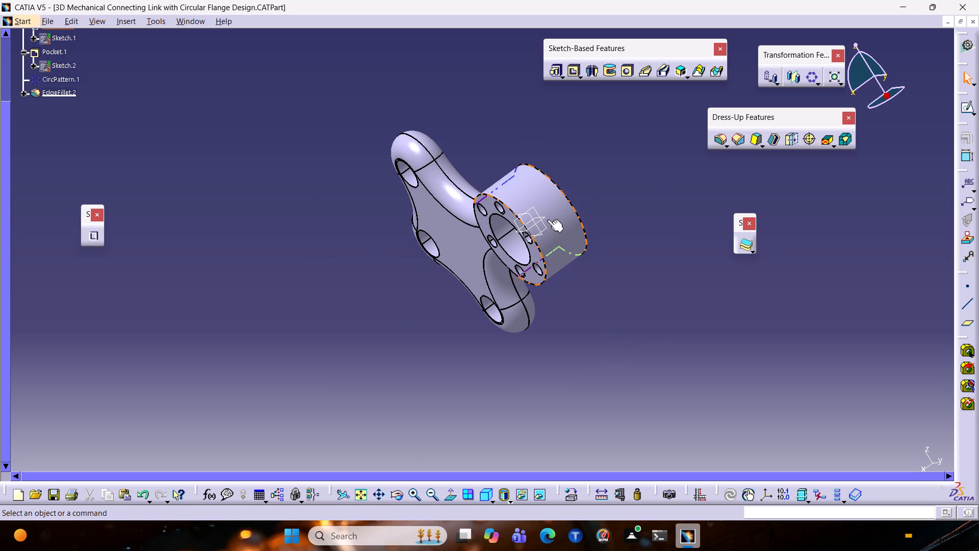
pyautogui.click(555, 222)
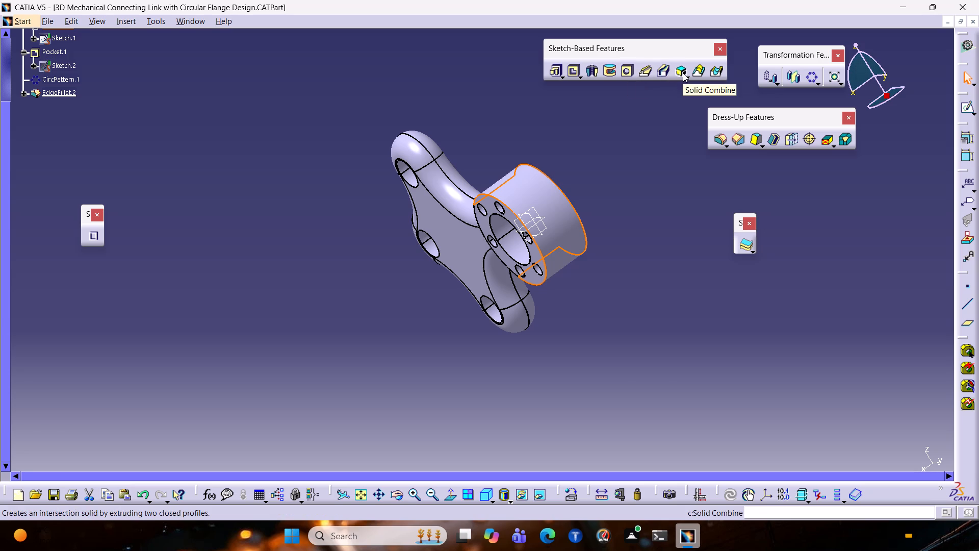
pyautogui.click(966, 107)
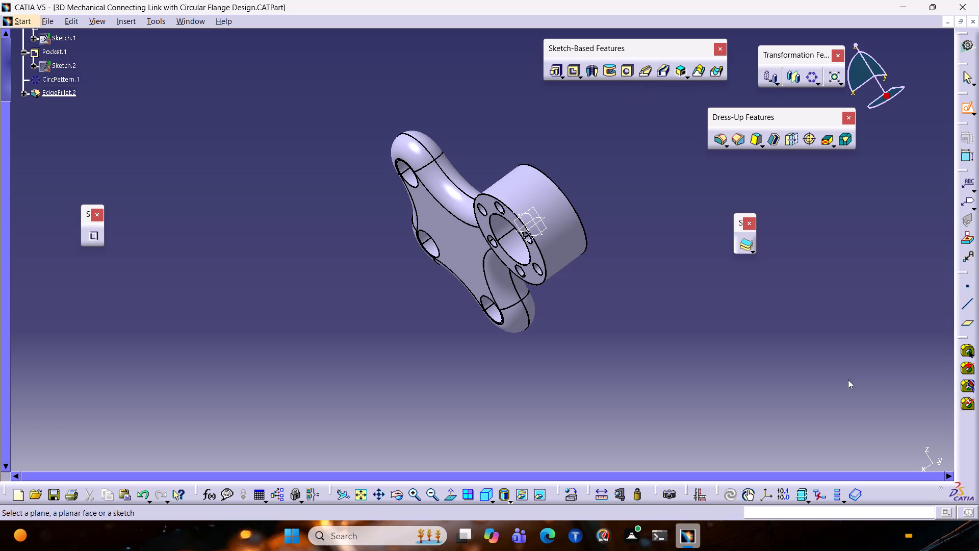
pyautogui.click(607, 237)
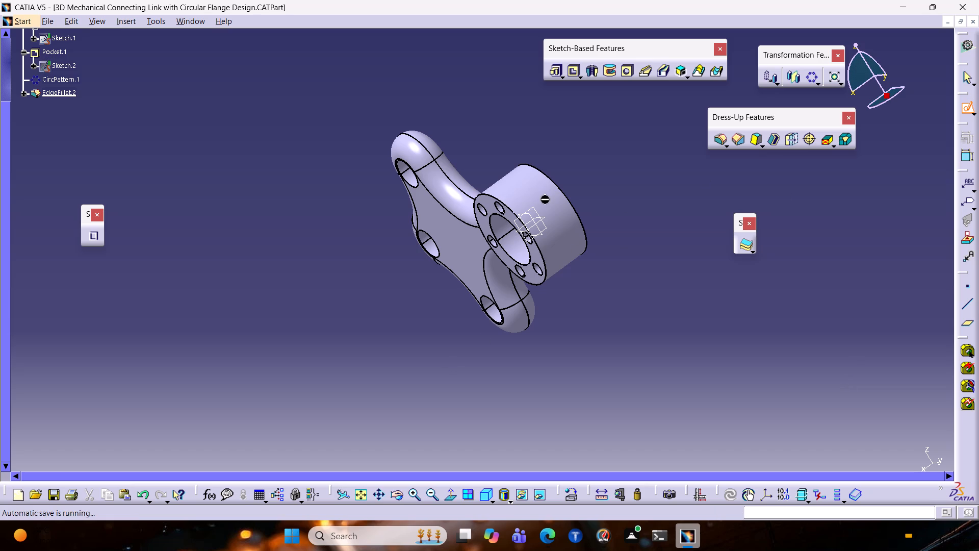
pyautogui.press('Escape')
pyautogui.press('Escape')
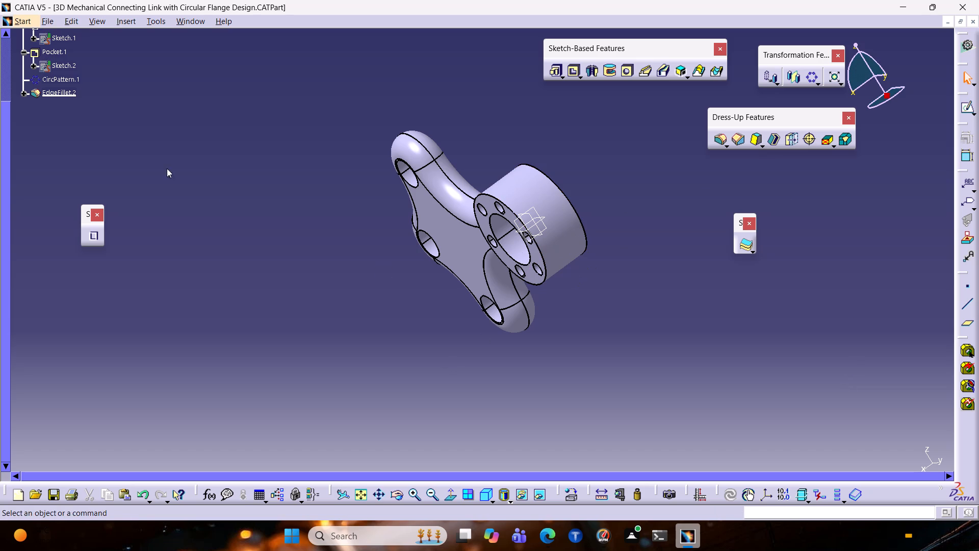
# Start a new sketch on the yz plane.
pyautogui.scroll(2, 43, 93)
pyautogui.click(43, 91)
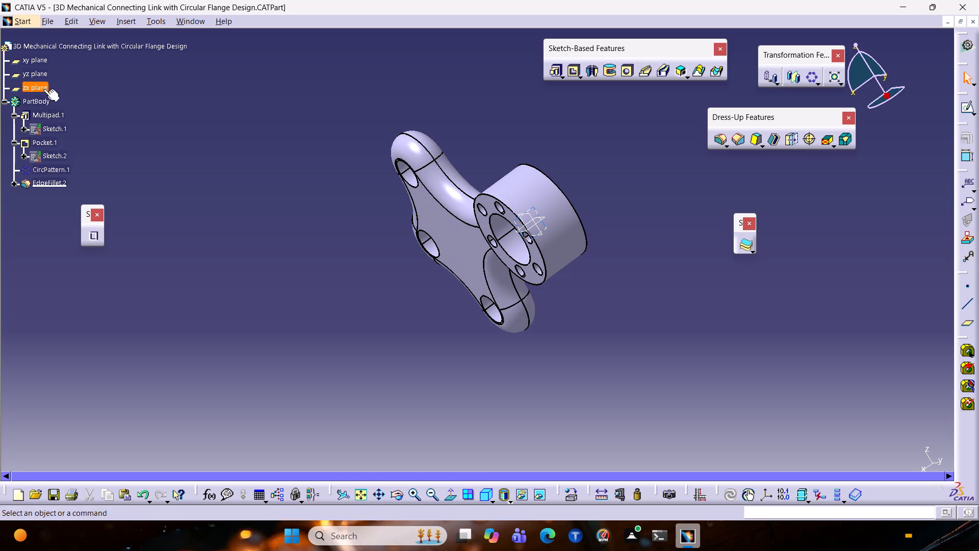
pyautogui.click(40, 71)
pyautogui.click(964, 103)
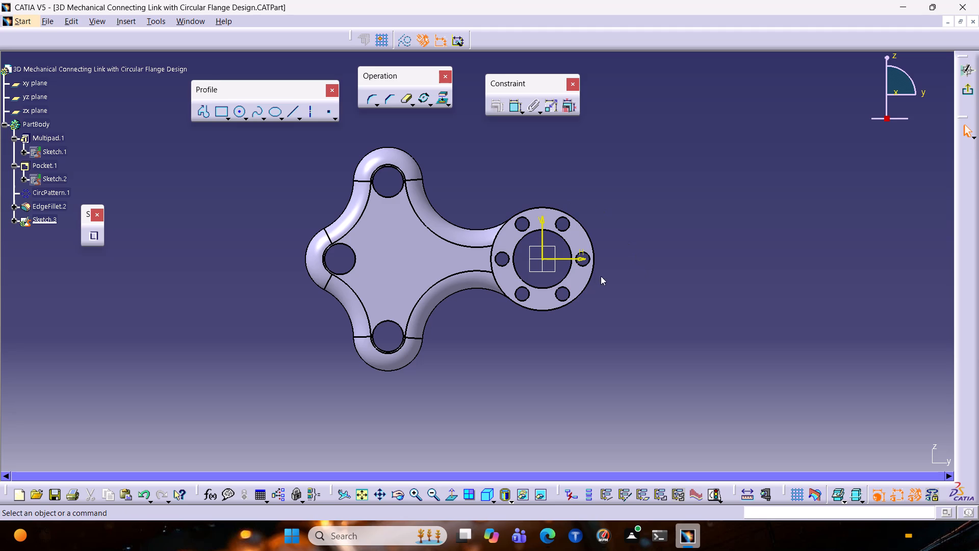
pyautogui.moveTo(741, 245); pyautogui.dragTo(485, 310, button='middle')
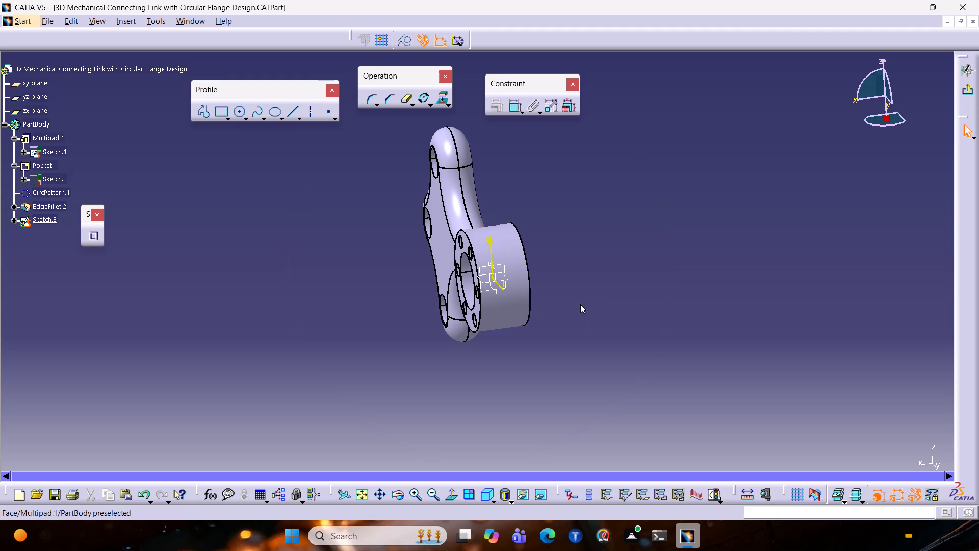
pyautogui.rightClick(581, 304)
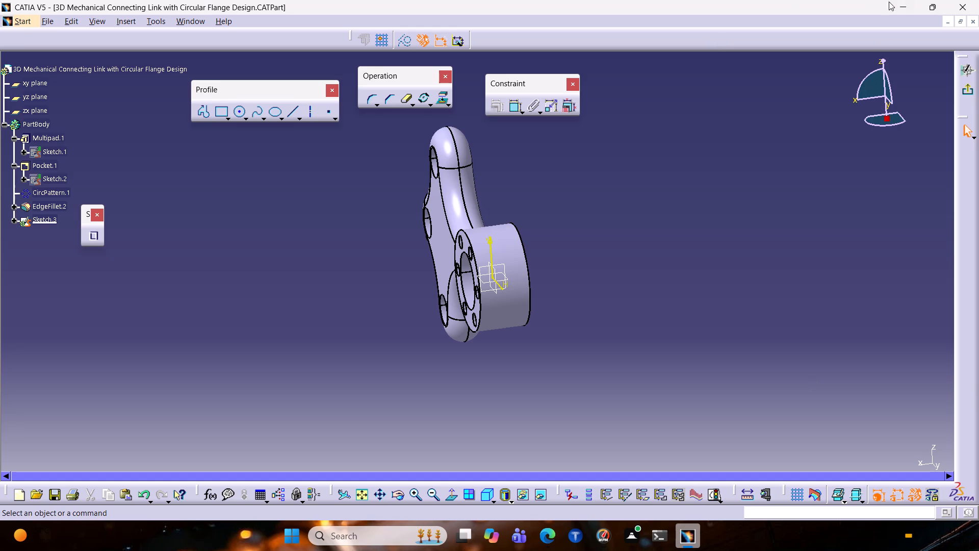
# Leave the empty yz-plane sketch and open the multi-pad definition for editing.
pyautogui.click(60, 137)
pyautogui.doubleClick(55, 138)
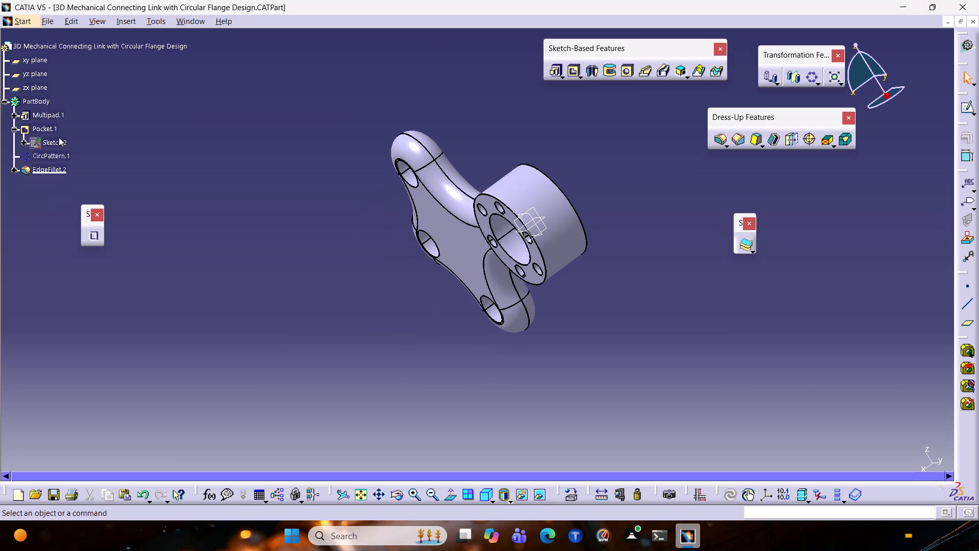
pyautogui.doubleClick(44, 117)
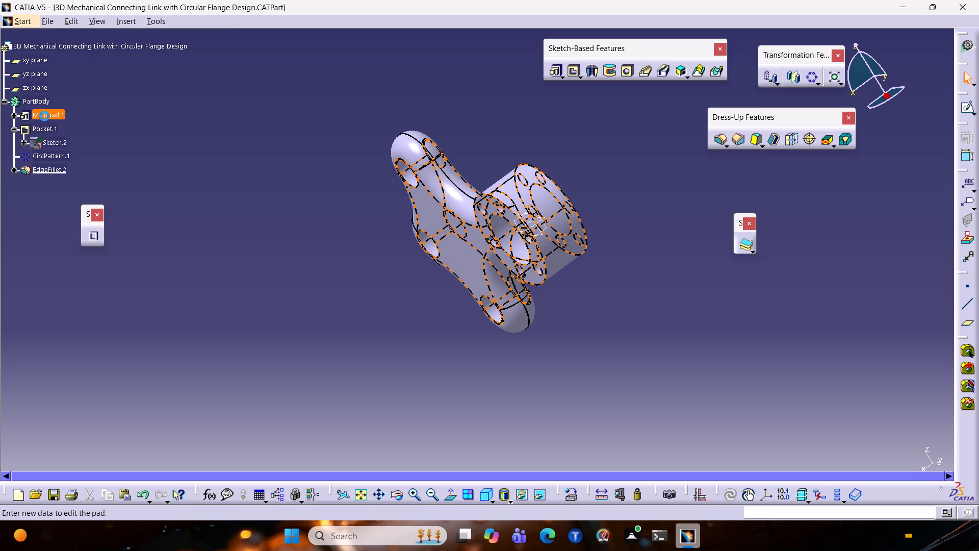
pyautogui.click(667, 213)
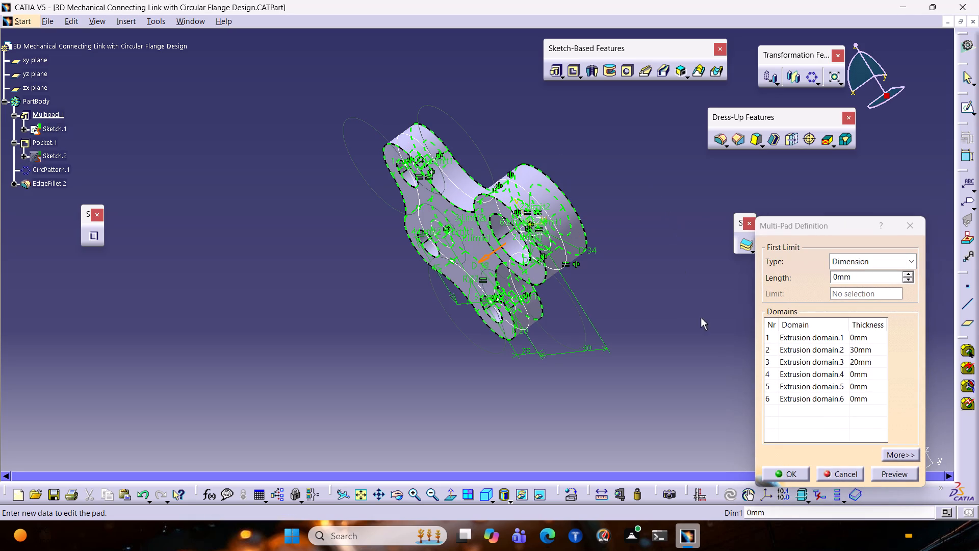
# Select extrusion domain 4 of the multi-pad and expand the definition to show its second limit settings.
pyautogui.click(832, 369)
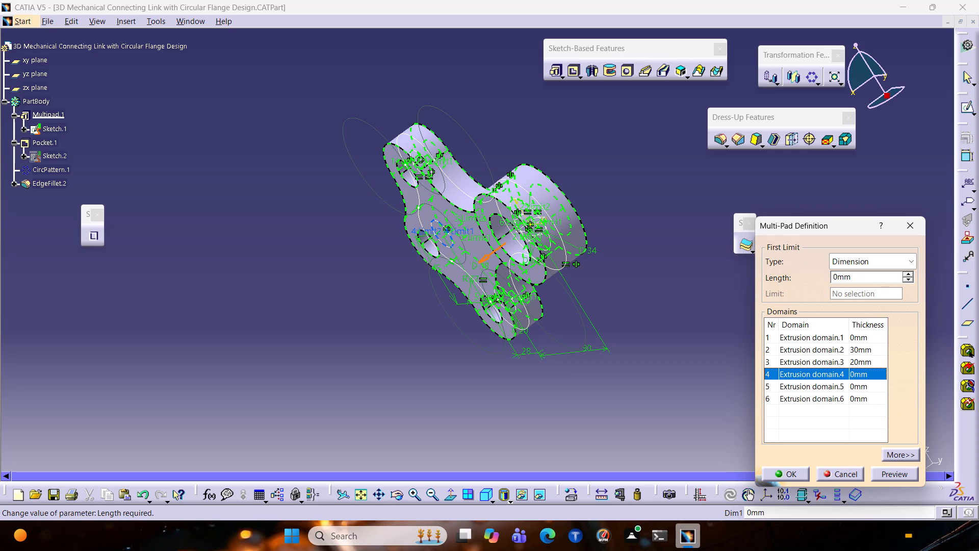
pyautogui.moveTo(853, 276); pyautogui.dragTo(803, 277)
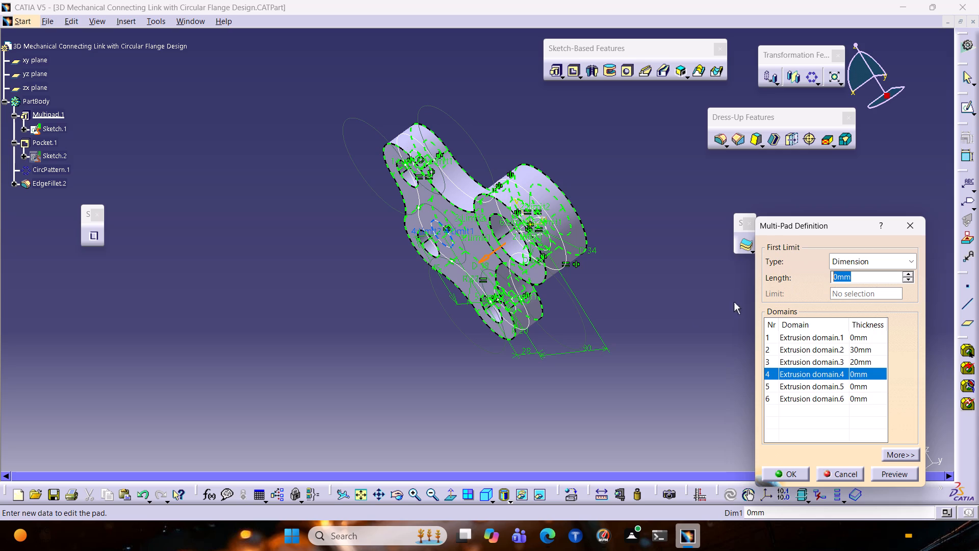
pyautogui.moveTo(596, 375); pyautogui.dragTo(580, 167, button='middle')
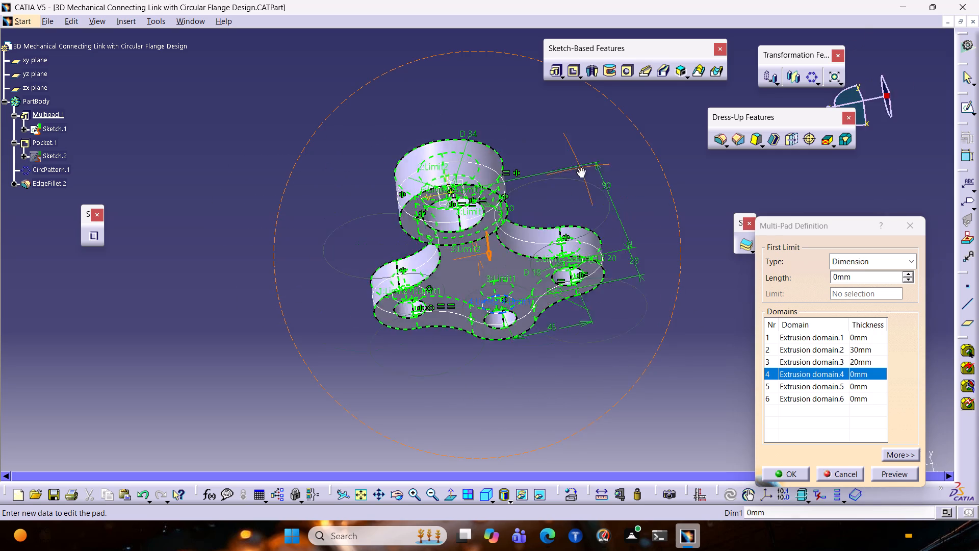
pyautogui.moveTo(580, 167); pyautogui.dragTo(571, 398, button='middle')
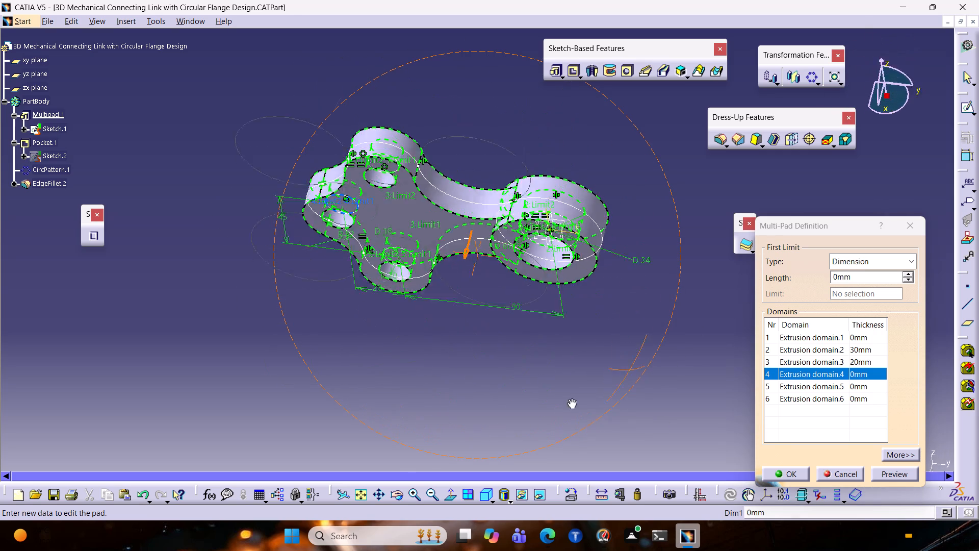
pyautogui.moveTo(571, 398); pyautogui.dragTo(613, 353, button='middle')
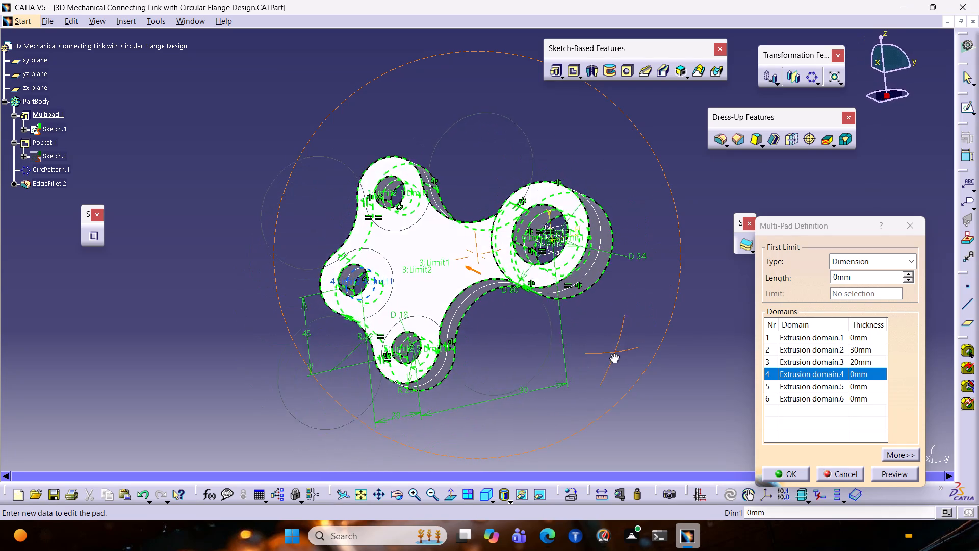
pyautogui.moveTo(613, 353); pyautogui.dragTo(622, 406, button='middle')
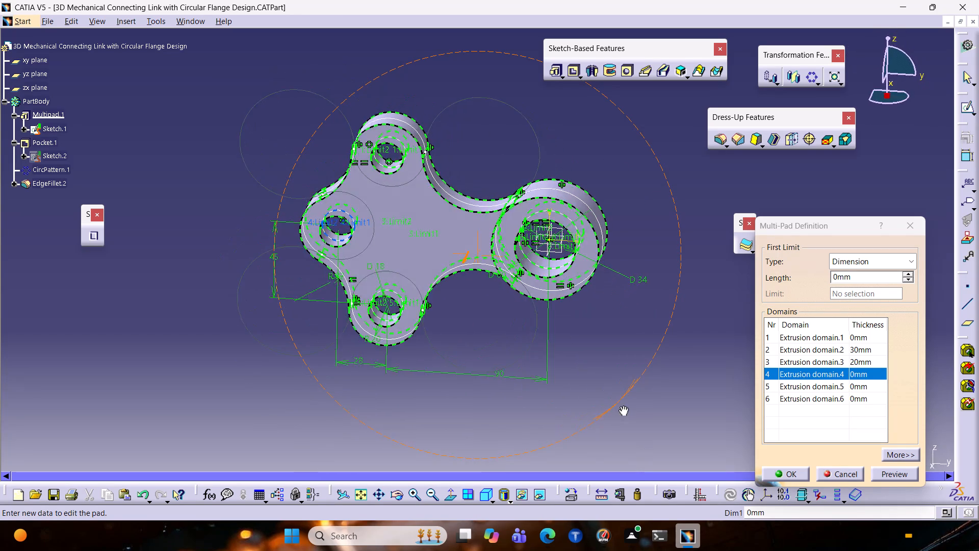
pyautogui.moveTo(622, 406); pyautogui.dragTo(574, 430, button='middle')
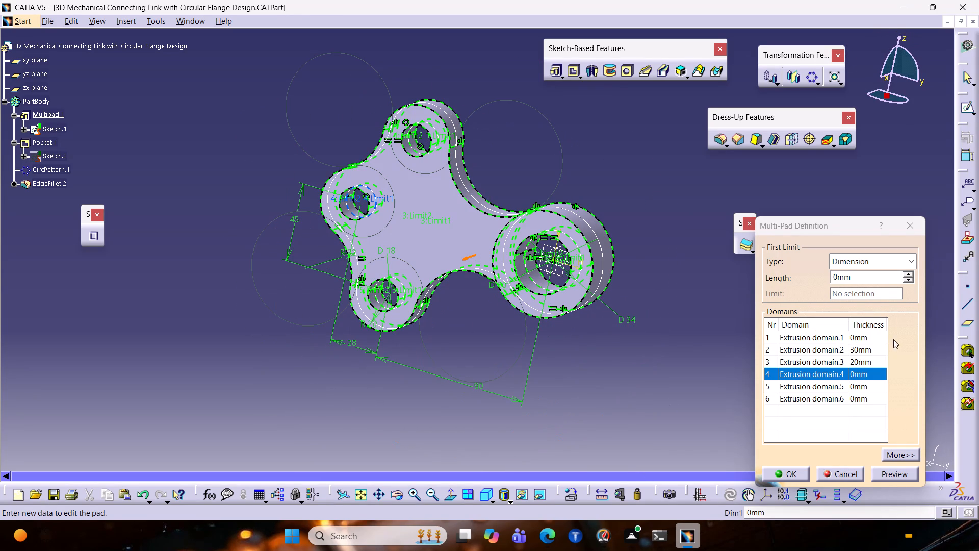
pyautogui.moveTo(861, 279); pyautogui.dragTo(644, 278)
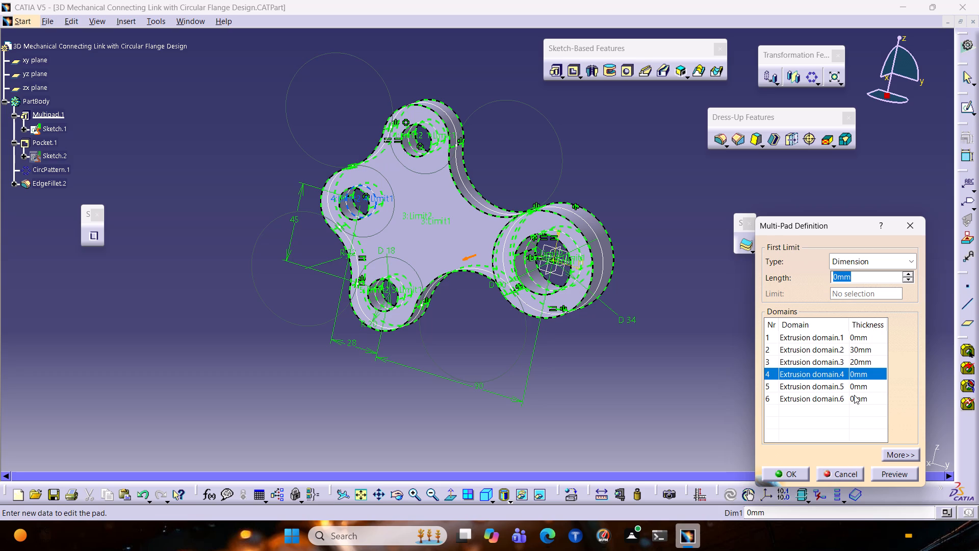
pyautogui.moveTo(657, 274); pyautogui.dragTo(616, 277, button='middle')
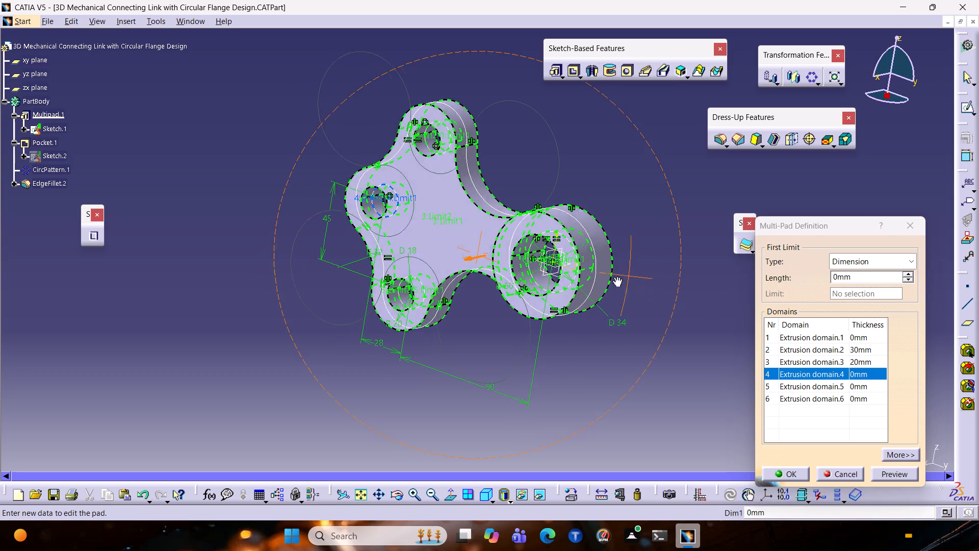
pyautogui.moveTo(616, 277); pyautogui.dragTo(580, 281, button='middle')
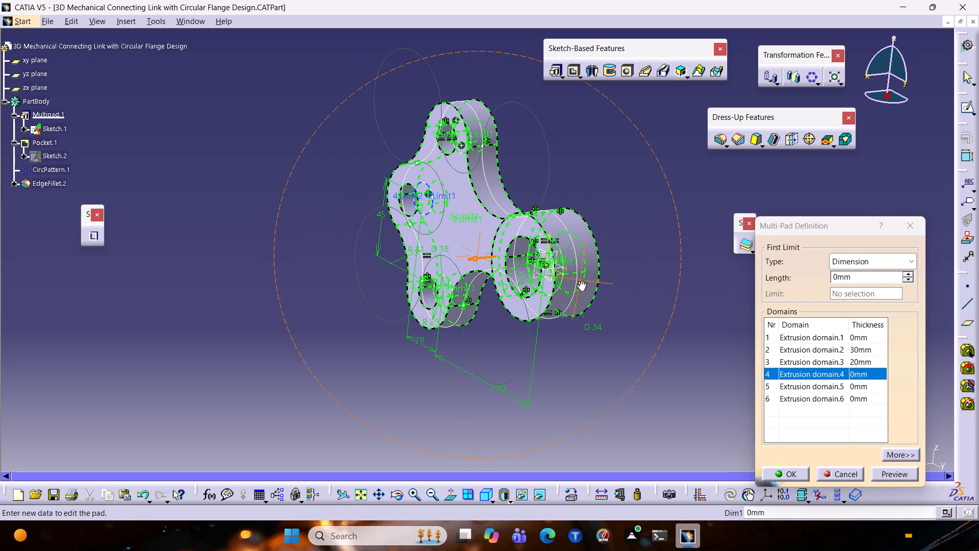
pyautogui.moveTo(580, 281); pyautogui.dragTo(580, 281, button='middle')
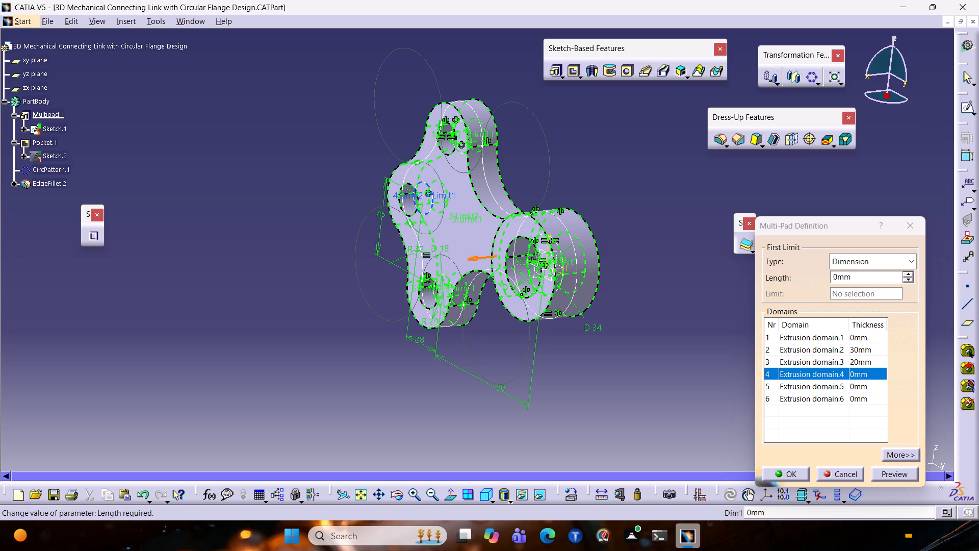
pyautogui.moveTo(860, 279); pyautogui.dragTo(537, 248)
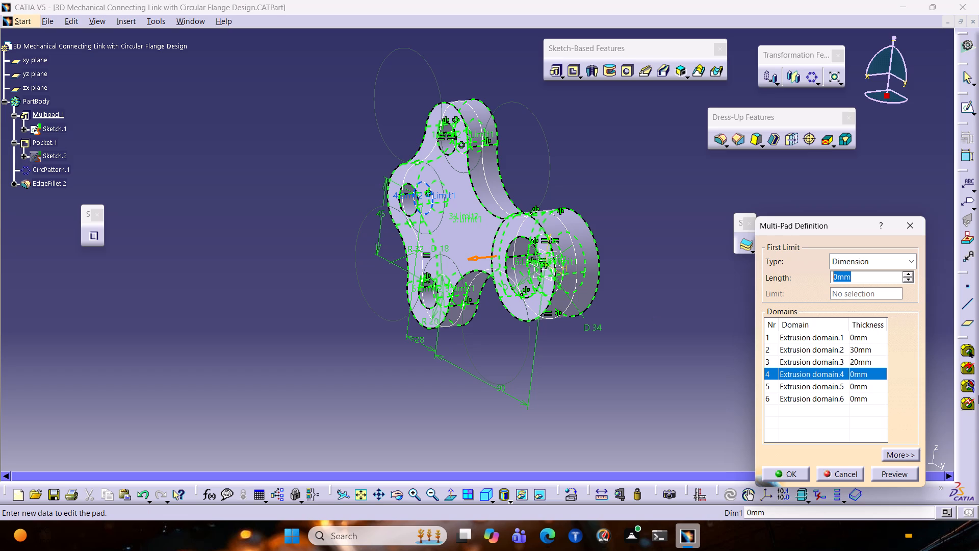
pyautogui.click(890, 448)
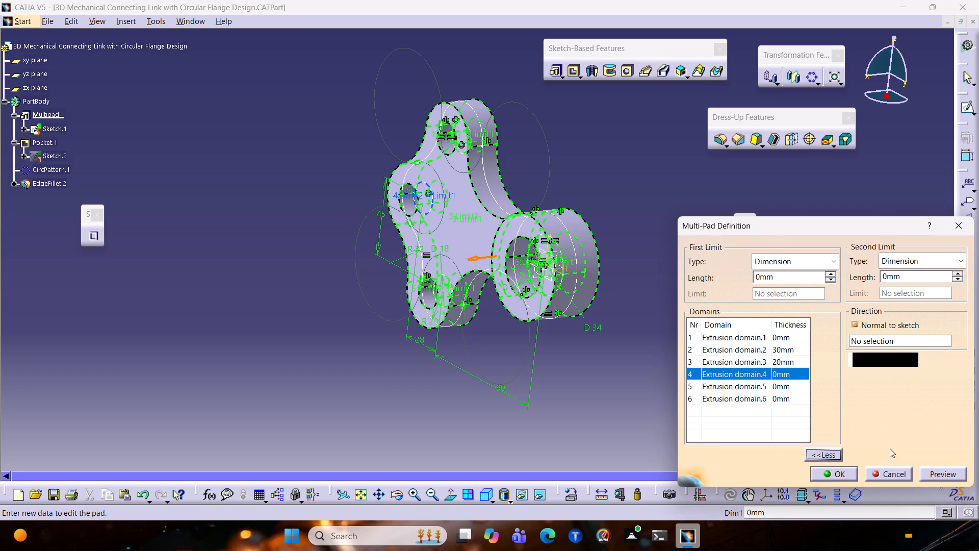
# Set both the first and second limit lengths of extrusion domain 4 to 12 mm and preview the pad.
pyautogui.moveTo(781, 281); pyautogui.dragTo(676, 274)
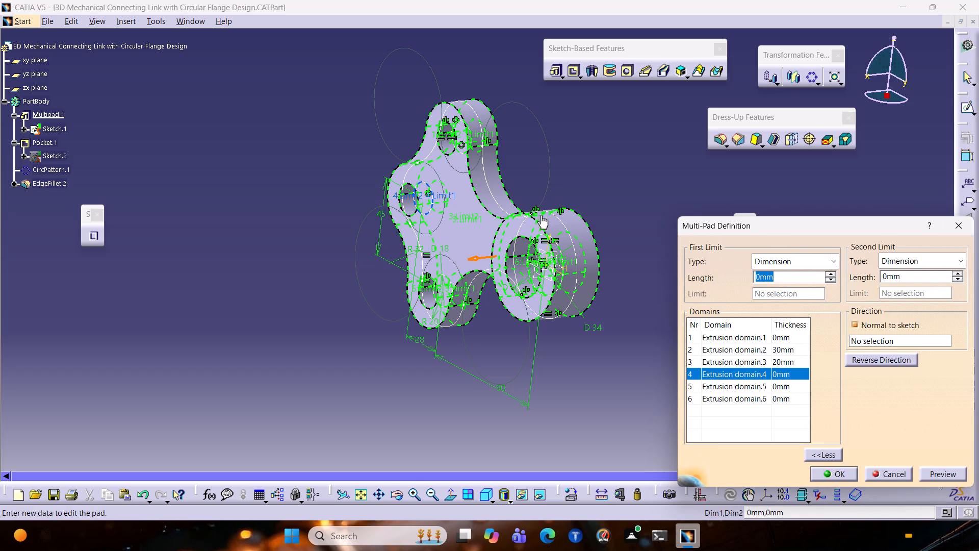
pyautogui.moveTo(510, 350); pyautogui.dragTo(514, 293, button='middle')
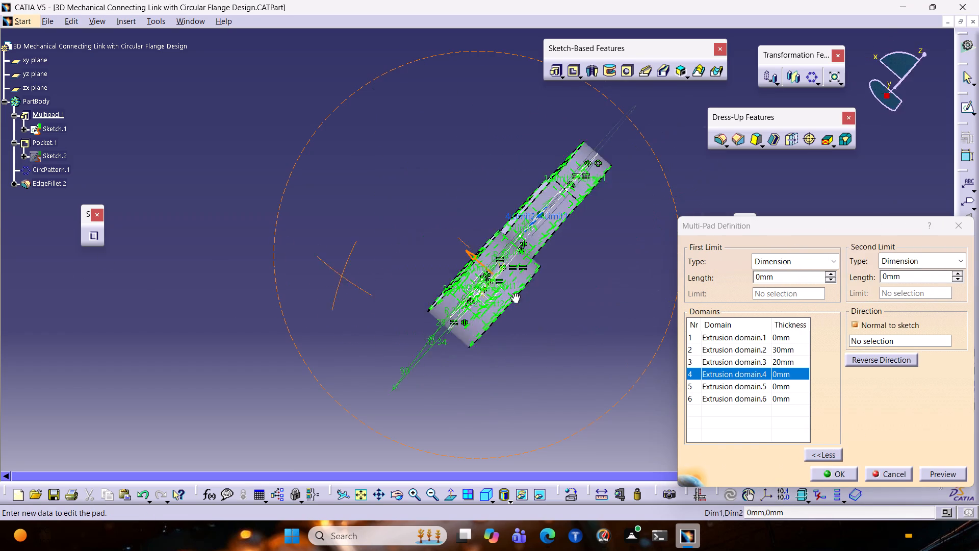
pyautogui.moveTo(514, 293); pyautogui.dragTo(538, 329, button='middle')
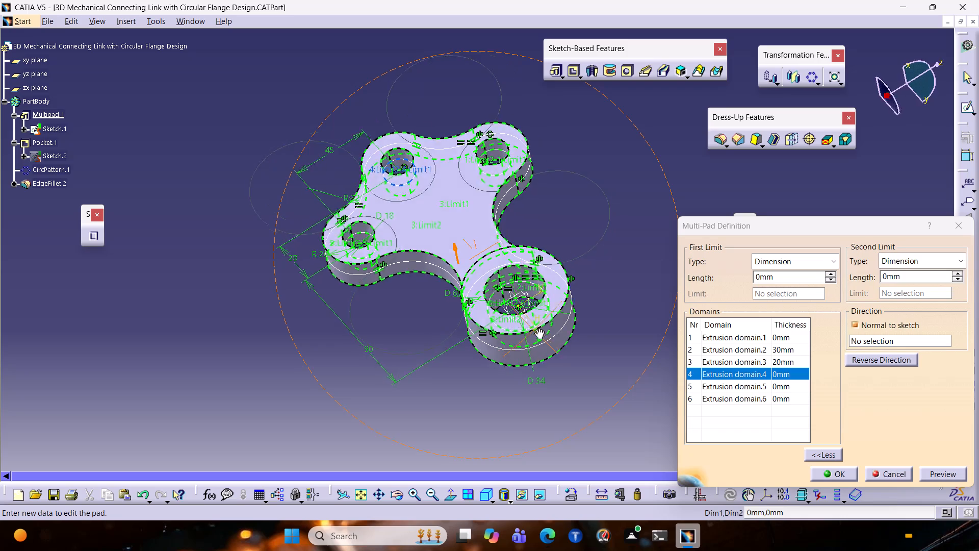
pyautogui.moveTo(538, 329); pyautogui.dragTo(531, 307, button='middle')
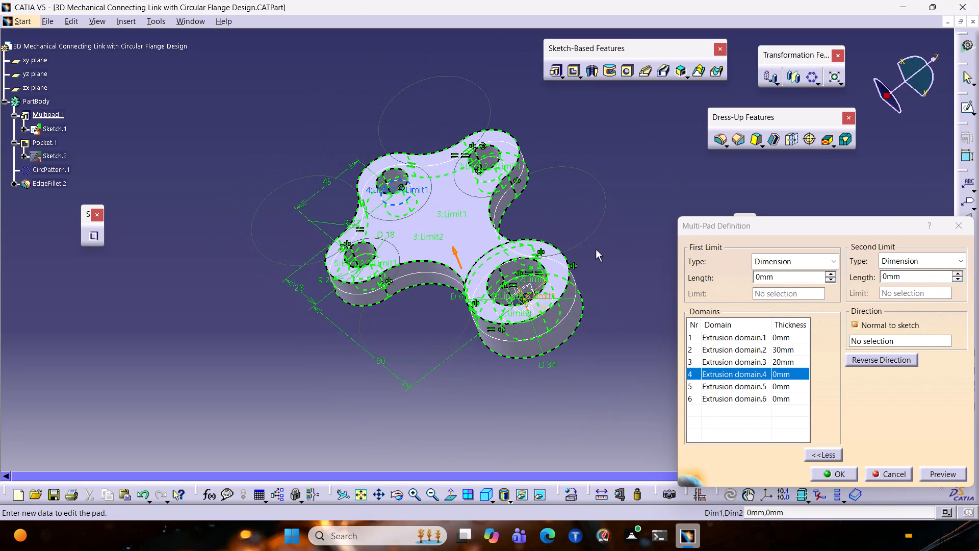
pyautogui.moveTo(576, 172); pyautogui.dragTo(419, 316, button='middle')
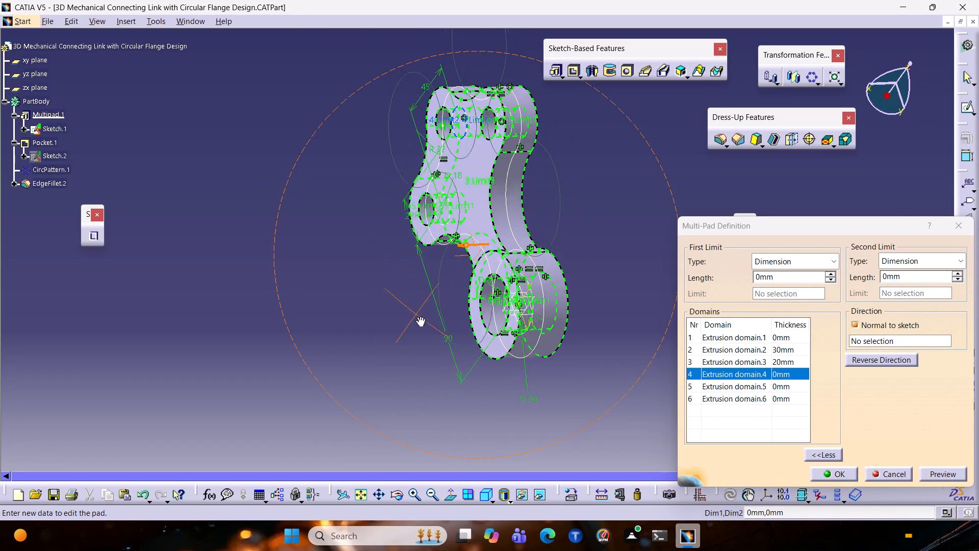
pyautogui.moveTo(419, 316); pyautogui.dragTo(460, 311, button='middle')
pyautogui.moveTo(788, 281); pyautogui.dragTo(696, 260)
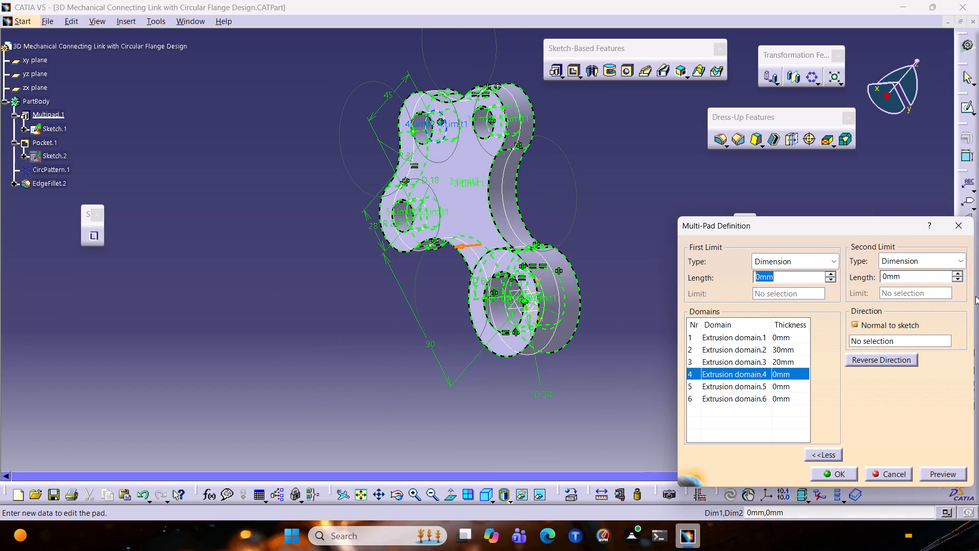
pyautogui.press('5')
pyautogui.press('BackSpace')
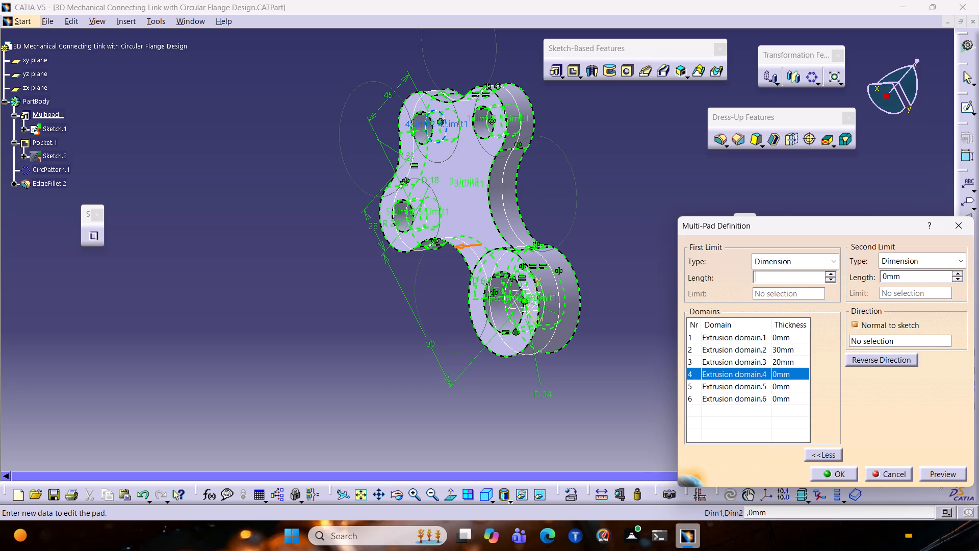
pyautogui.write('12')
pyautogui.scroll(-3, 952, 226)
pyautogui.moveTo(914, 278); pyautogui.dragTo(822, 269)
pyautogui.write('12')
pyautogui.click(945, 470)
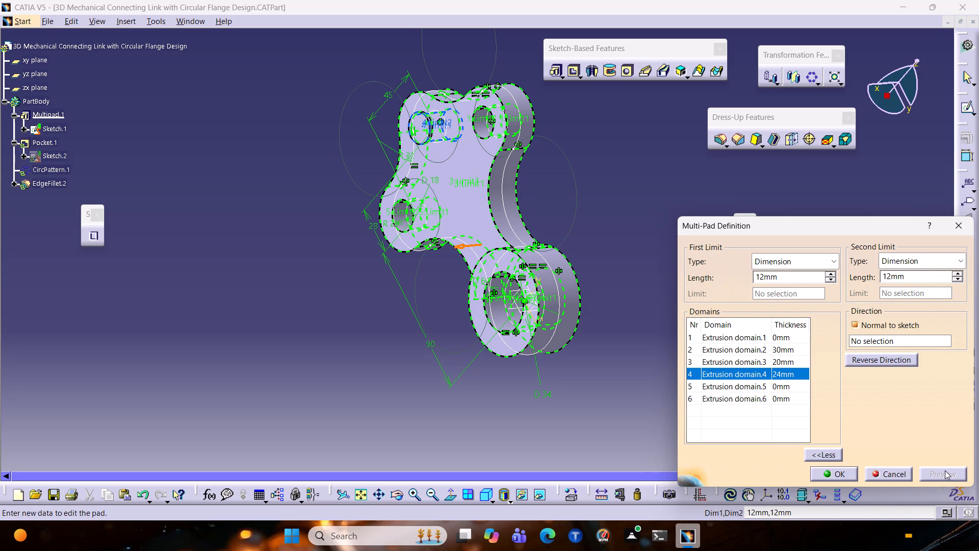
# Set both the first and second limit lengths of extrusion domain 4 to 14 mm and preview the pad.
pyautogui.moveTo(637, 164); pyautogui.dragTo(447, 154, button='middle')
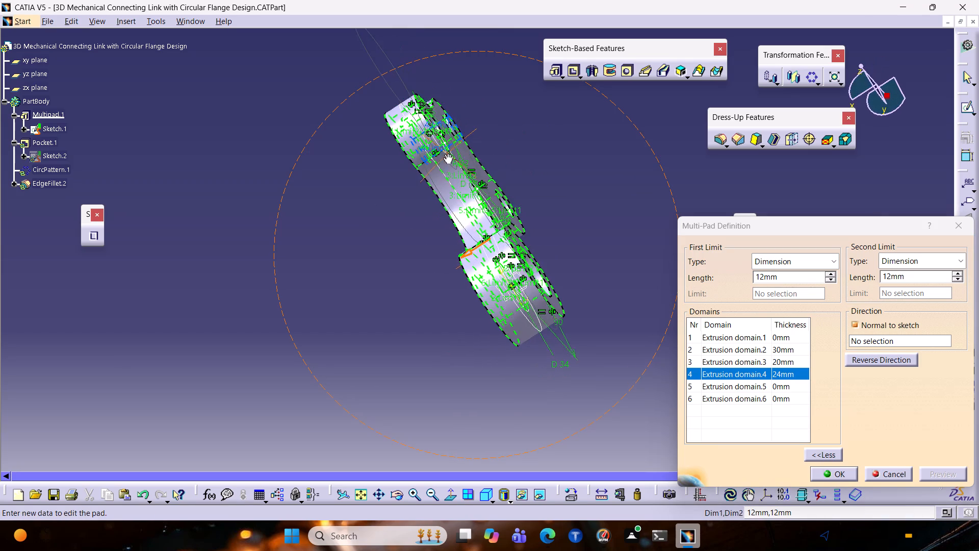
pyautogui.moveTo(447, 154); pyautogui.dragTo(532, 147, button='middle')
pyautogui.scroll(-1, 532, 147)
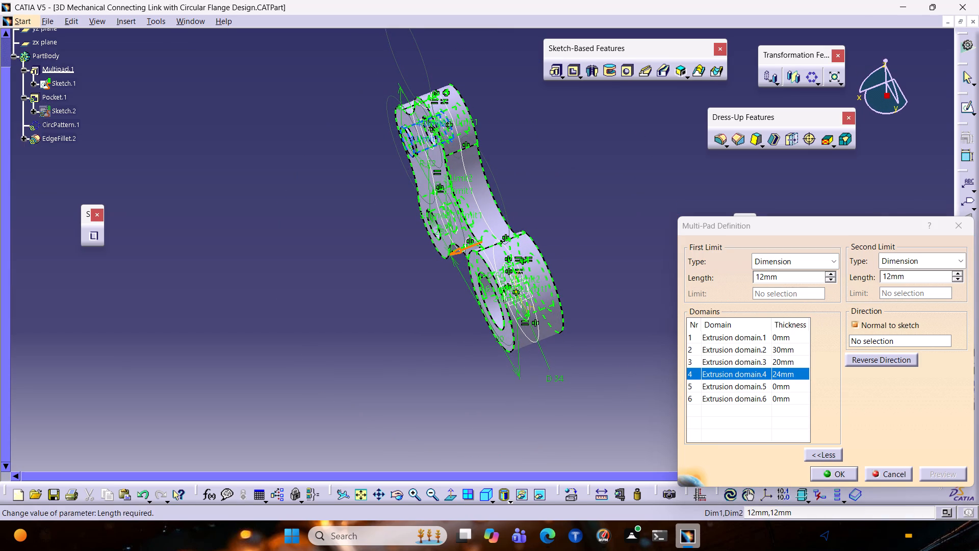
pyautogui.moveTo(794, 275); pyautogui.dragTo(684, 265)
pyautogui.write('14')
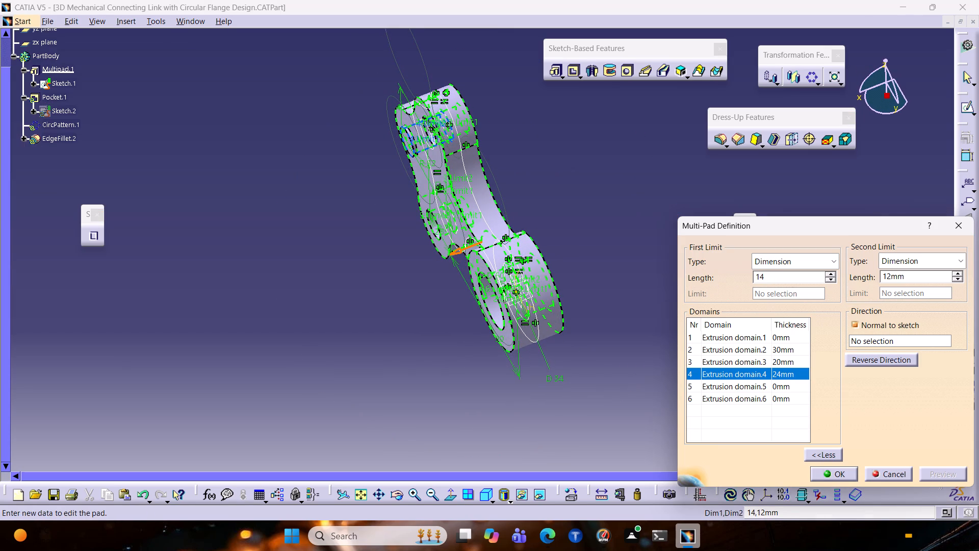
pyautogui.moveTo(911, 274); pyautogui.dragTo(862, 273)
pyautogui.write('14')
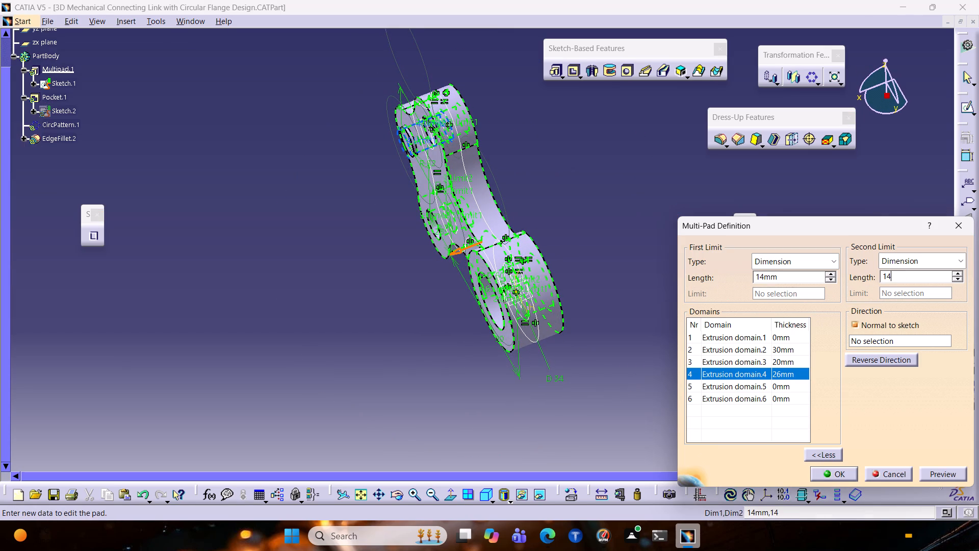
pyautogui.click(938, 477)
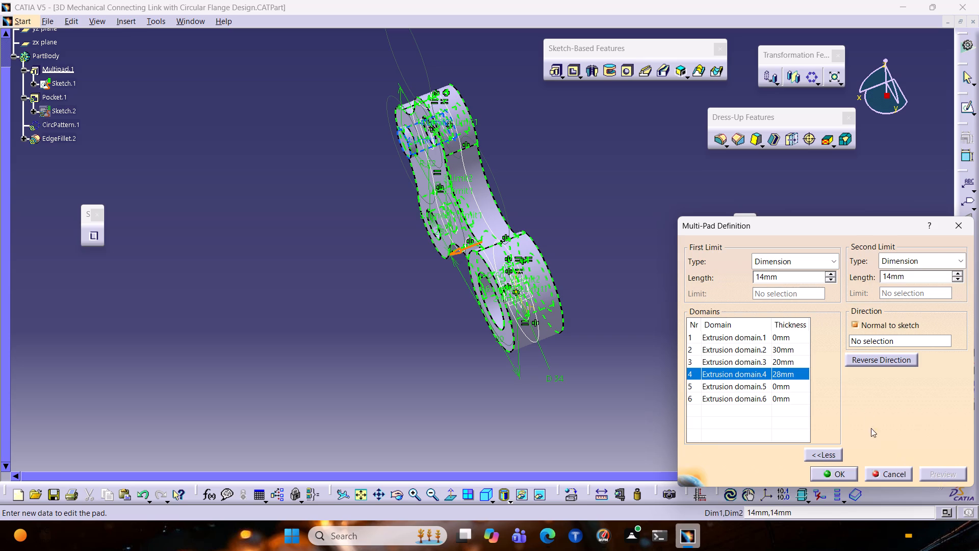
# Set both the first and second limit lengths of extrusion domain 5 to 14 mm and preview the pad.
pyautogui.click(761, 383)
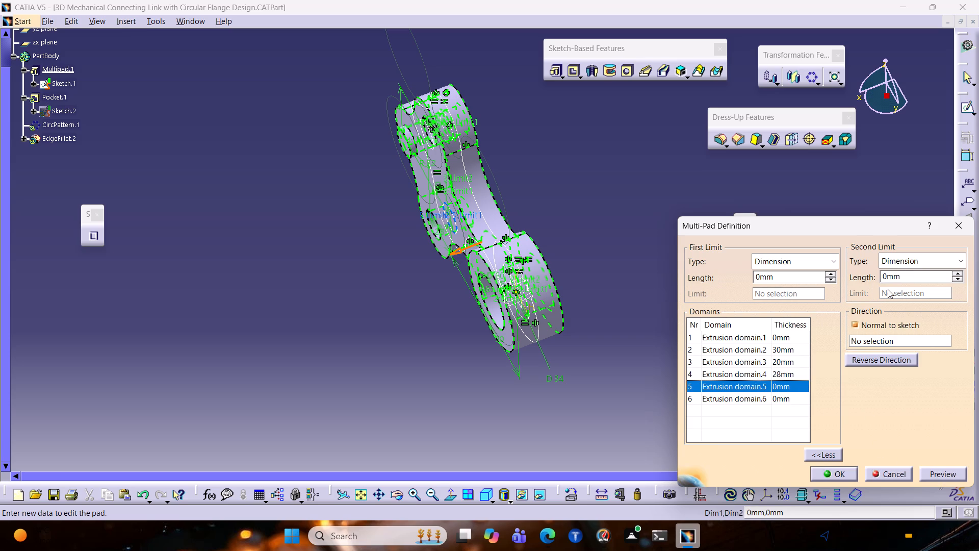
pyautogui.moveTo(779, 277); pyautogui.dragTo(730, 278)
pyautogui.press('1')
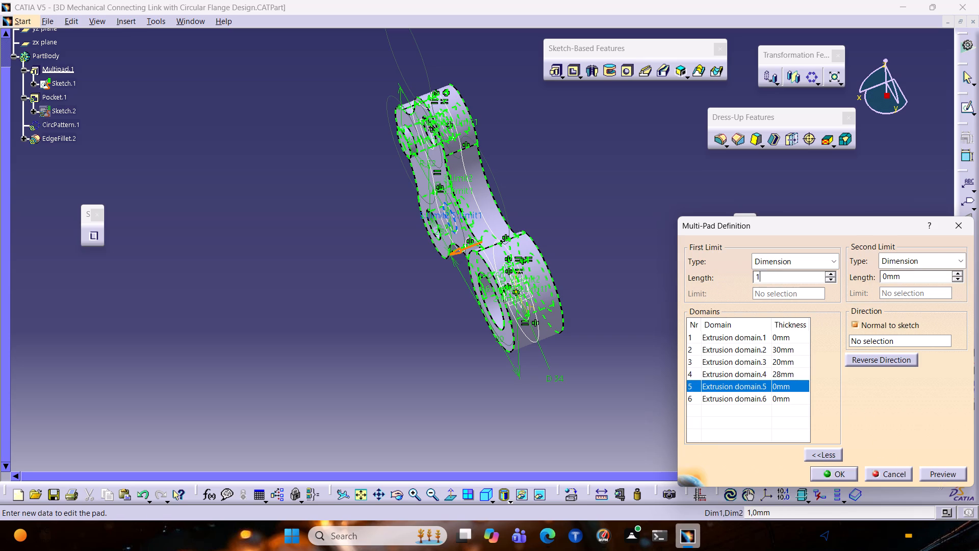
pyautogui.press('4')
pyautogui.moveTo(907, 280); pyautogui.dragTo(841, 270)
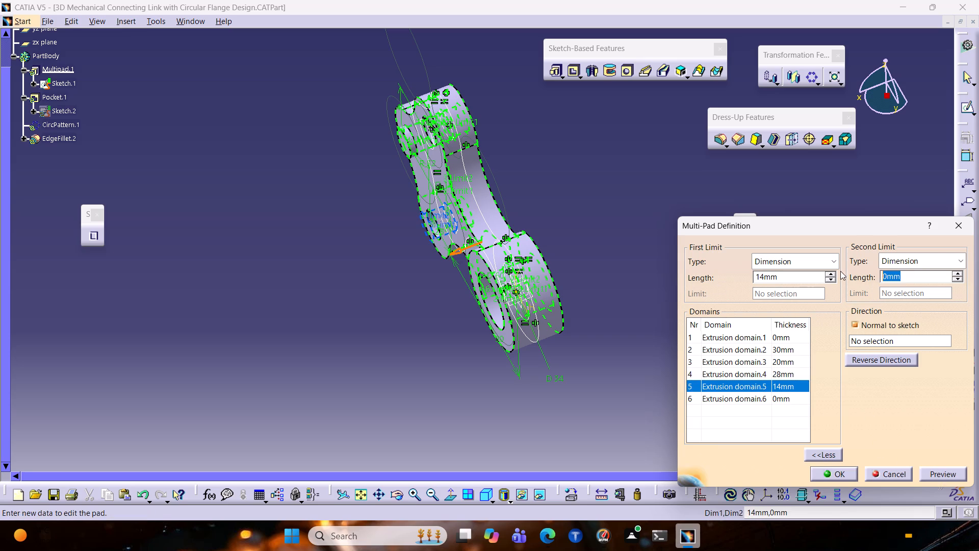
pyautogui.write('14')
pyautogui.click(938, 473)
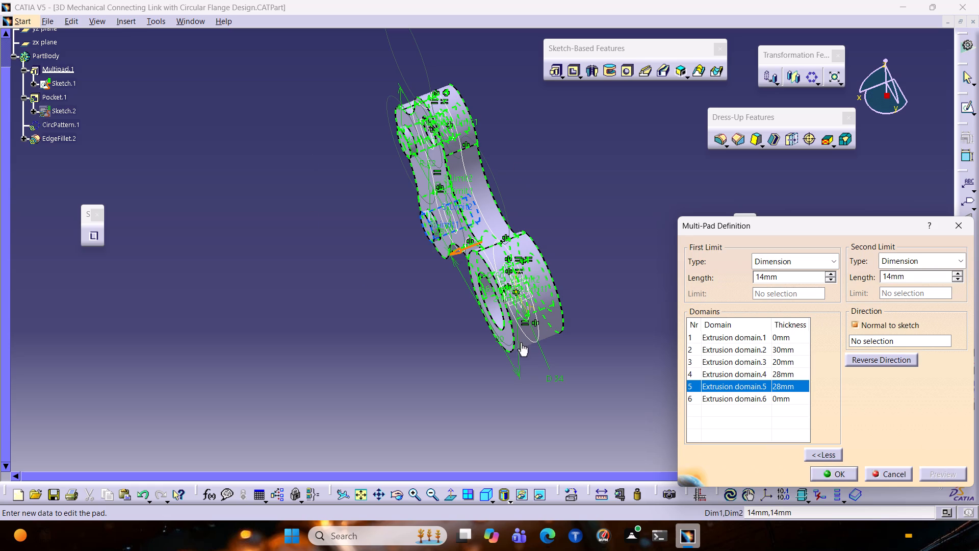
pyautogui.moveTo(545, 194); pyautogui.dragTo(621, 138, button='middle')
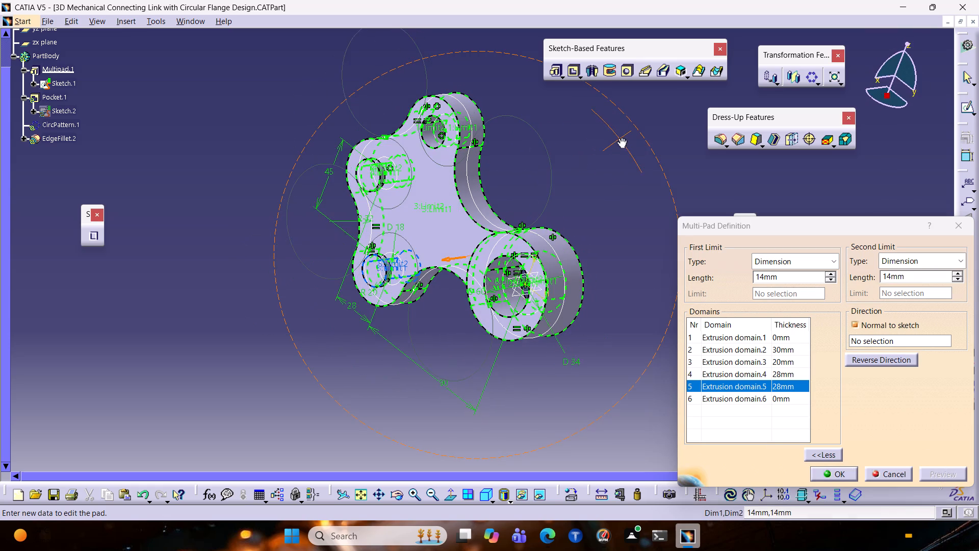
# Set both the first and second limit lengths of extrusion domain 1 to 14 mm, preview the pad, and apply the multi-pad changes.
pyautogui.moveTo(621, 138); pyautogui.dragTo(621, 136, button='middle')
pyautogui.click(757, 401)
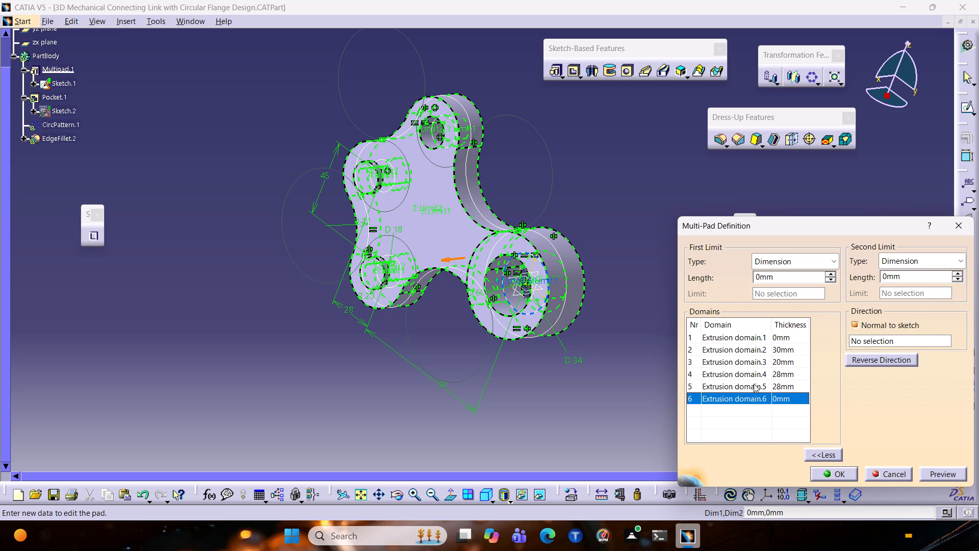
pyautogui.click(763, 335)
pyautogui.moveTo(796, 277); pyautogui.dragTo(768, 283)
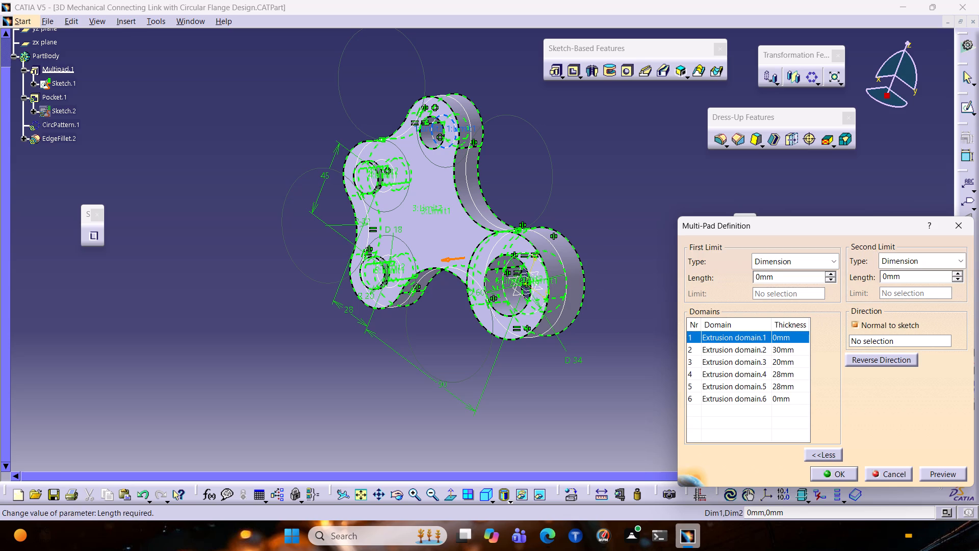
pyautogui.moveTo(768, 283); pyautogui.dragTo(741, 283)
pyautogui.write('14')
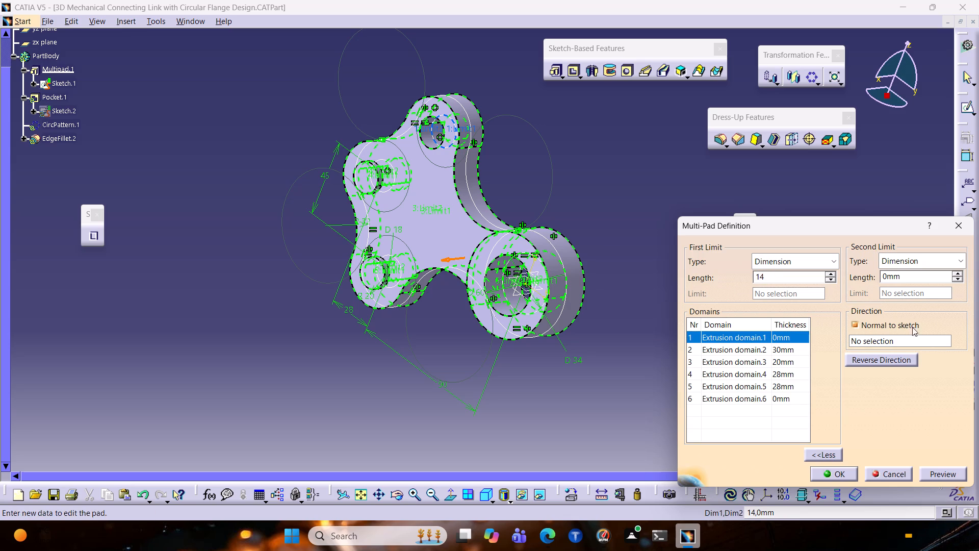
pyautogui.moveTo(898, 273); pyautogui.dragTo(848, 281)
pyautogui.write('14')
pyautogui.click(928, 467)
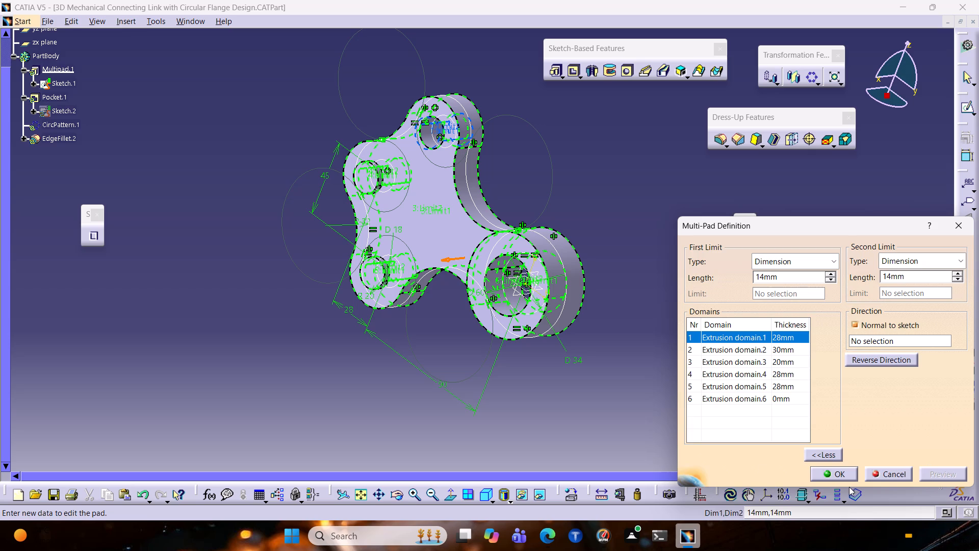
pyautogui.click(829, 470)
pyautogui.click(560, 161)
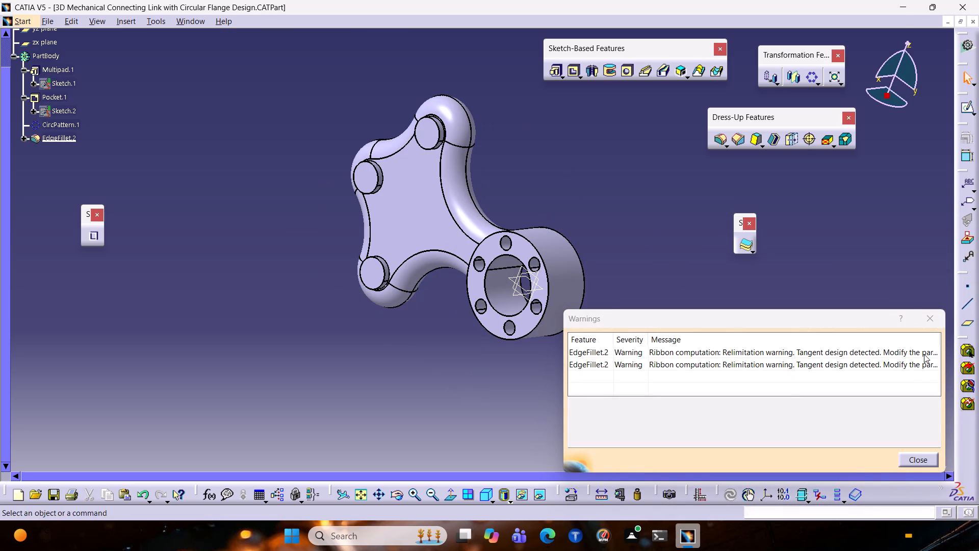
pyautogui.click(925, 324)
pyautogui.click(506, 396)
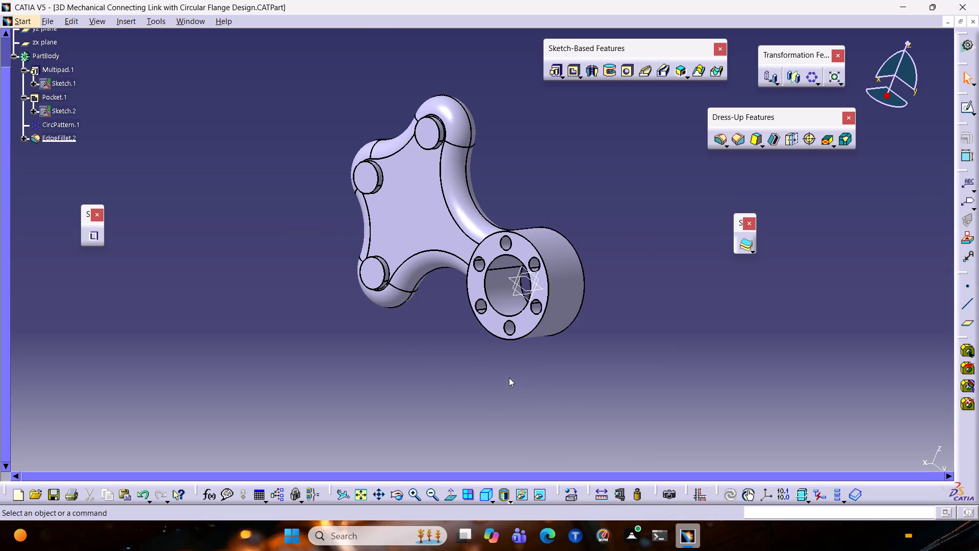
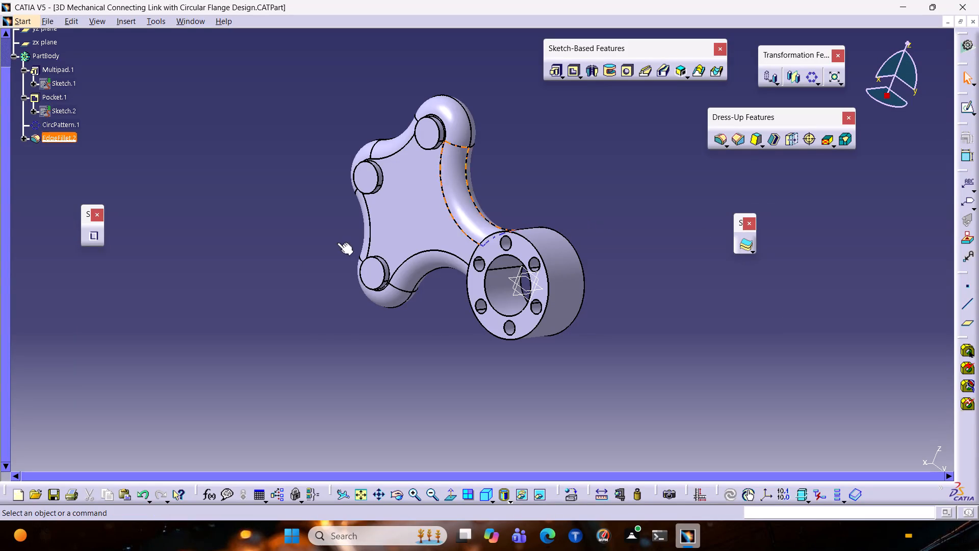
# Examine the connecting link from several sides, checking the extruded lobe pins and the circular flange.
pyautogui.moveTo(470, 350); pyautogui.dragTo(249, 315, button='middle')
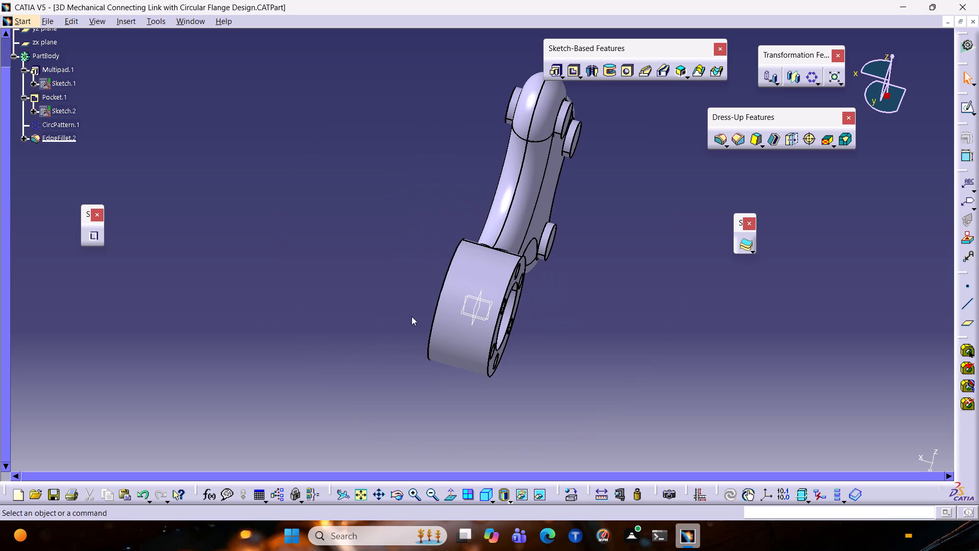
pyautogui.keyDown('ctrl'); pyautogui.moveTo(604, 289); pyautogui.dragTo(589, 316, button='middle'); pyautogui.keyUp('ctrl')
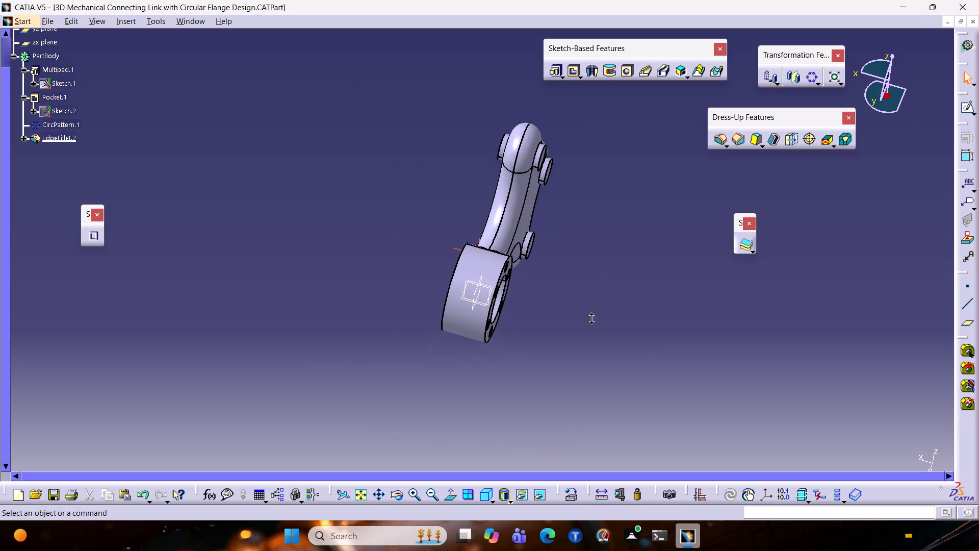
pyautogui.keyDown('ctrl'); pyautogui.moveTo(589, 316); pyautogui.dragTo(586, 320, button='middle'); pyautogui.keyUp('ctrl')
pyautogui.scroll(-1, 591, 320)
pyautogui.moveTo(591, 321); pyautogui.dragTo(377, 291, button='middle')
pyautogui.moveTo(460, 362); pyautogui.dragTo(433, 69, button='middle')
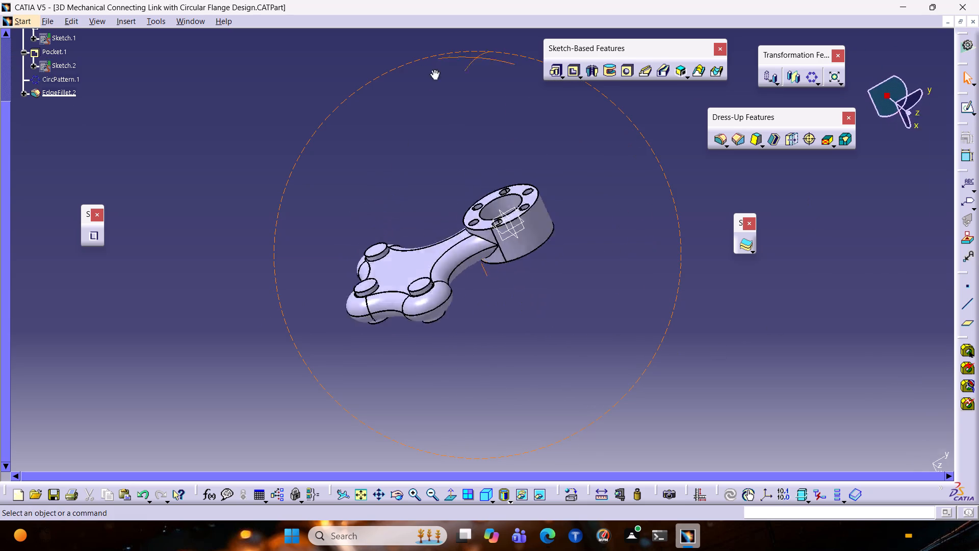
pyautogui.moveTo(433, 69); pyautogui.dragTo(399, 346, button='middle')
pyautogui.moveTo(539, 192); pyautogui.dragTo(334, 229, button='middle')
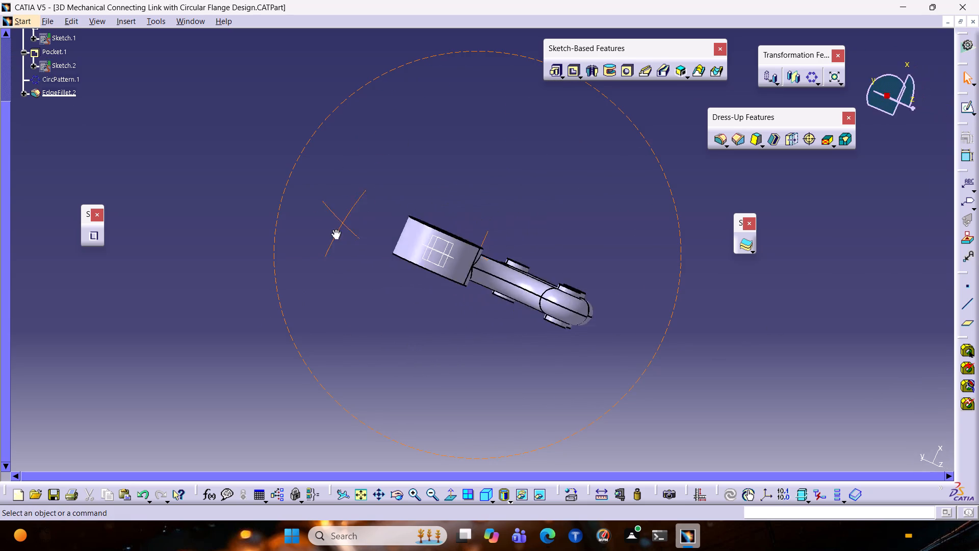
pyautogui.moveTo(334, 229); pyautogui.dragTo(327, 374, button='middle')
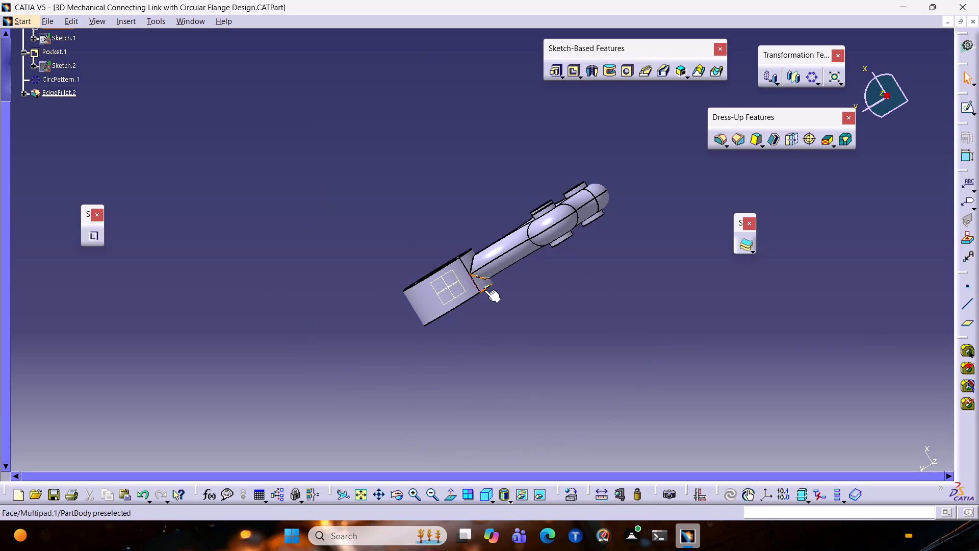
pyautogui.moveTo(463, 327); pyautogui.dragTo(546, 304, button='middle')
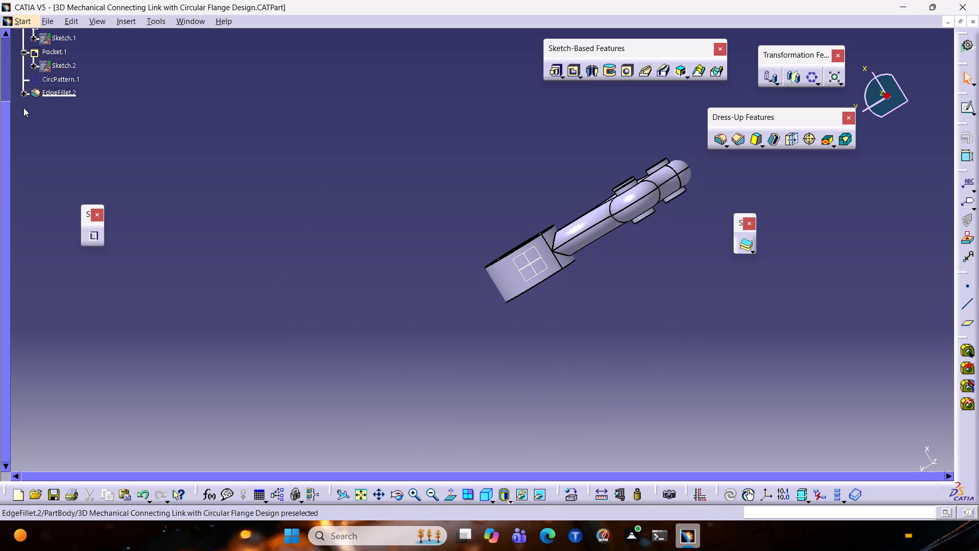
pyautogui.moveTo(562, 339); pyautogui.dragTo(555, 146, button='middle')
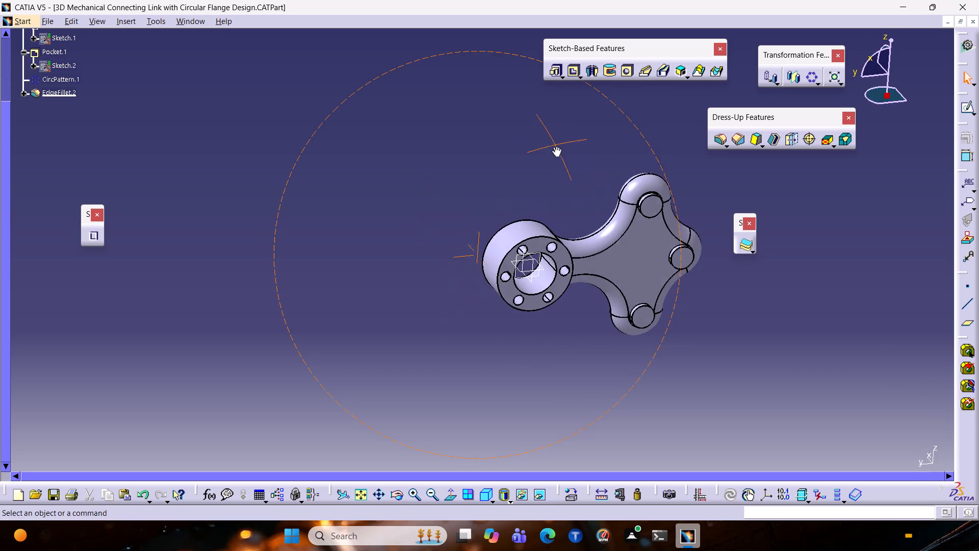
pyautogui.moveTo(555, 146); pyautogui.dragTo(555, 147, button='middle')
pyautogui.keyDown('ctrl'); pyautogui.moveTo(540, 340); pyautogui.dragTo(599, 319, button='middle'); pyautogui.keyUp('ctrl')
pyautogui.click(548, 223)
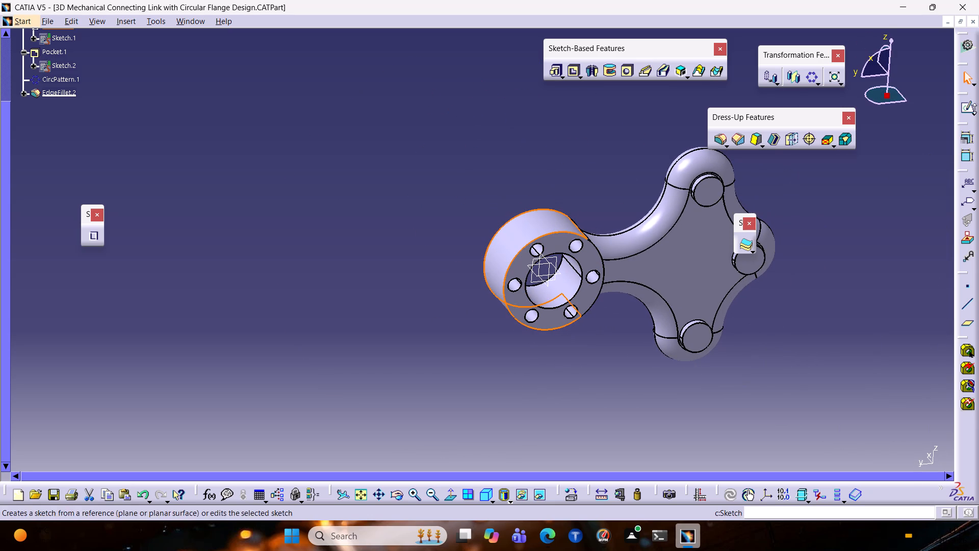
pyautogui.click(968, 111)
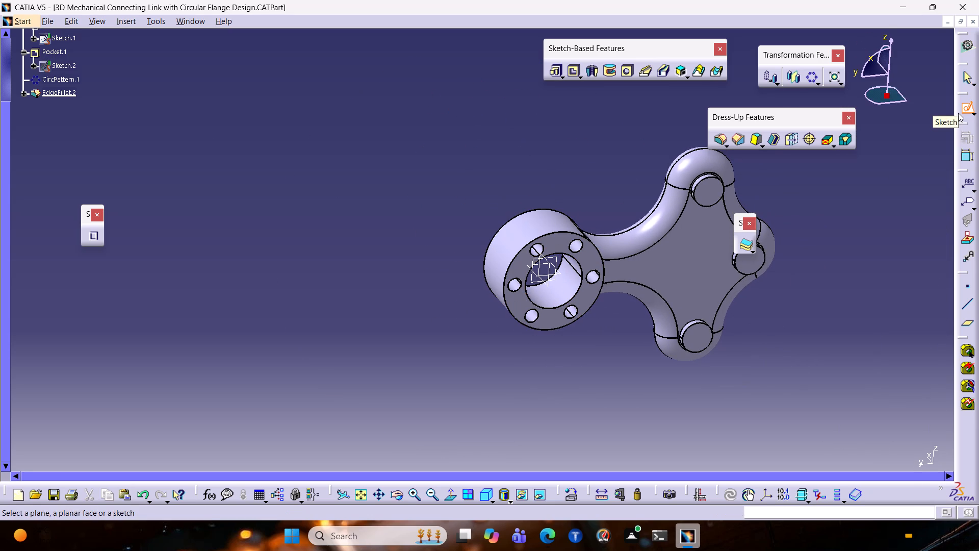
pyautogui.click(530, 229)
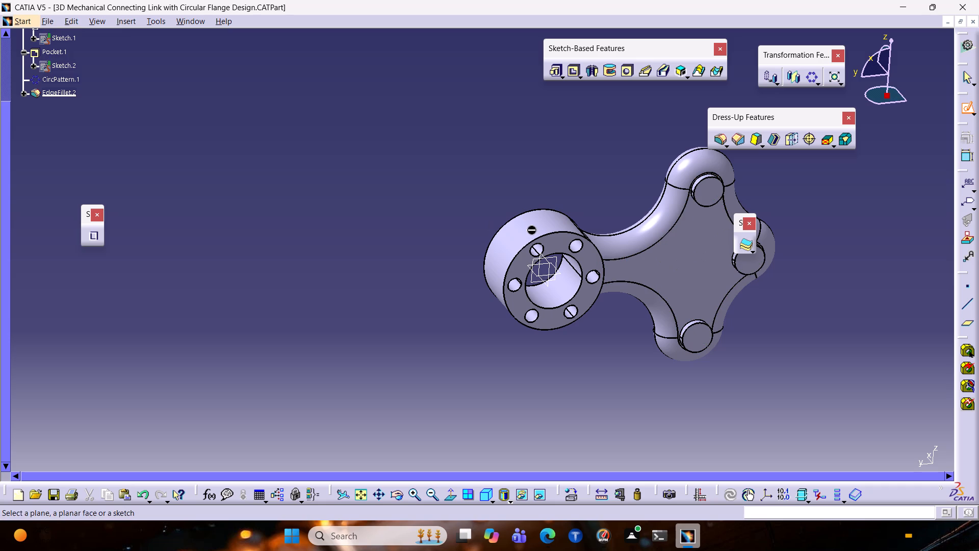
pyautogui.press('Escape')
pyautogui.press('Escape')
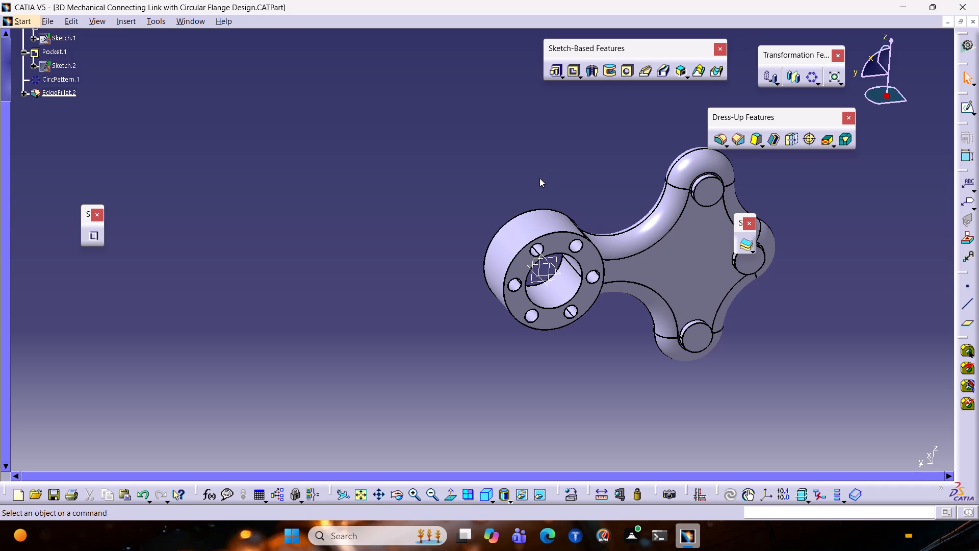
# Start a new sketch on the yz plane.
pyautogui.scroll(2, 74, 55)
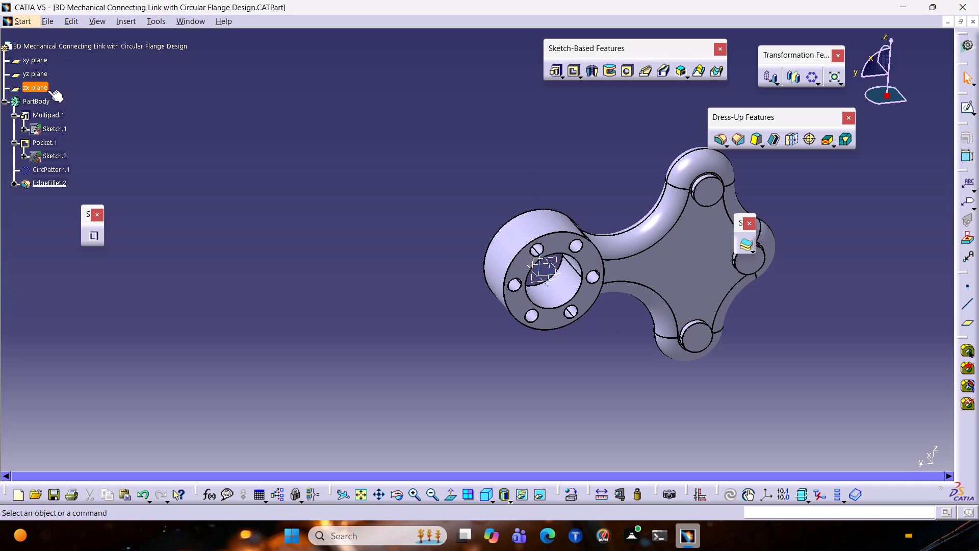
pyautogui.click(45, 73)
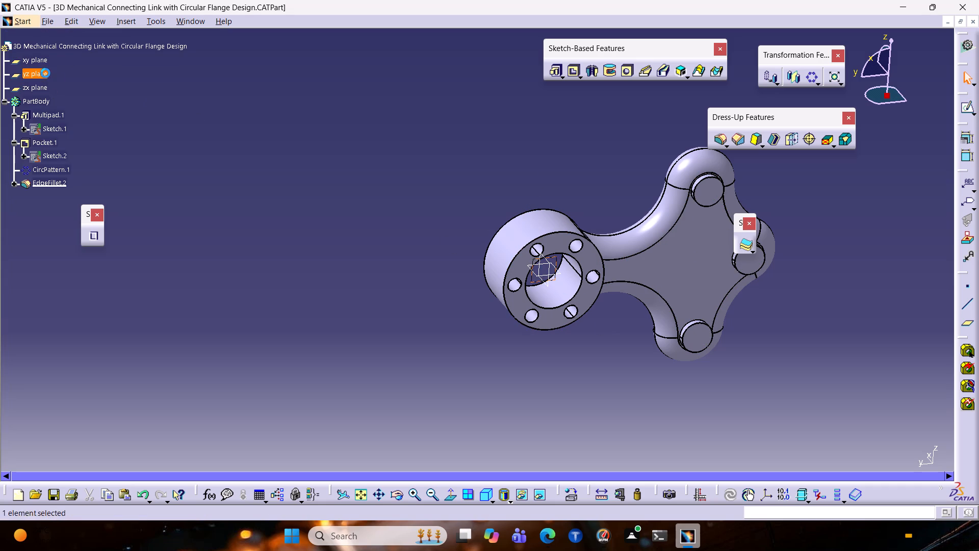
pyautogui.click(961, 105)
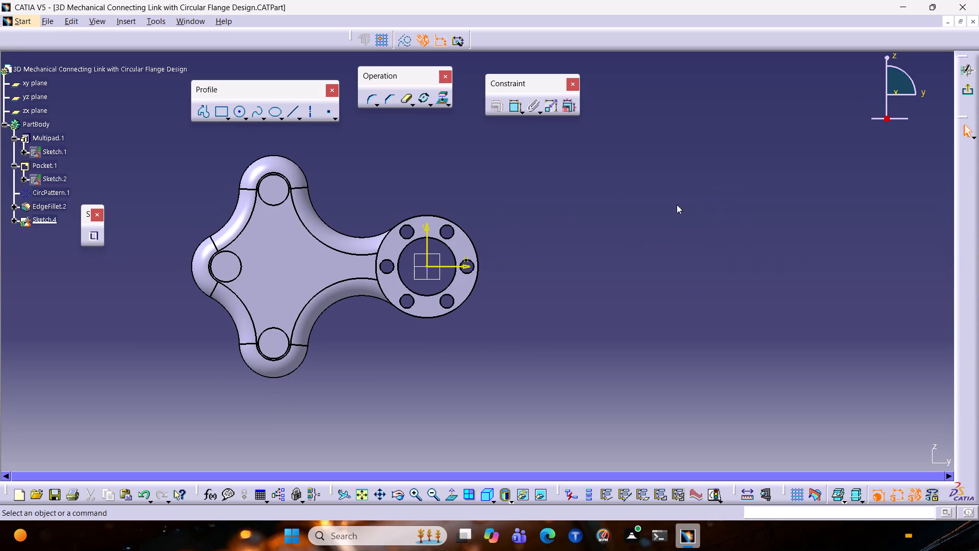
# Inspect the flange's outer cylindrical face and the lobe pins from several angles, and restore the view normal to the sketch plane.
pyautogui.middleClick(383, 170)
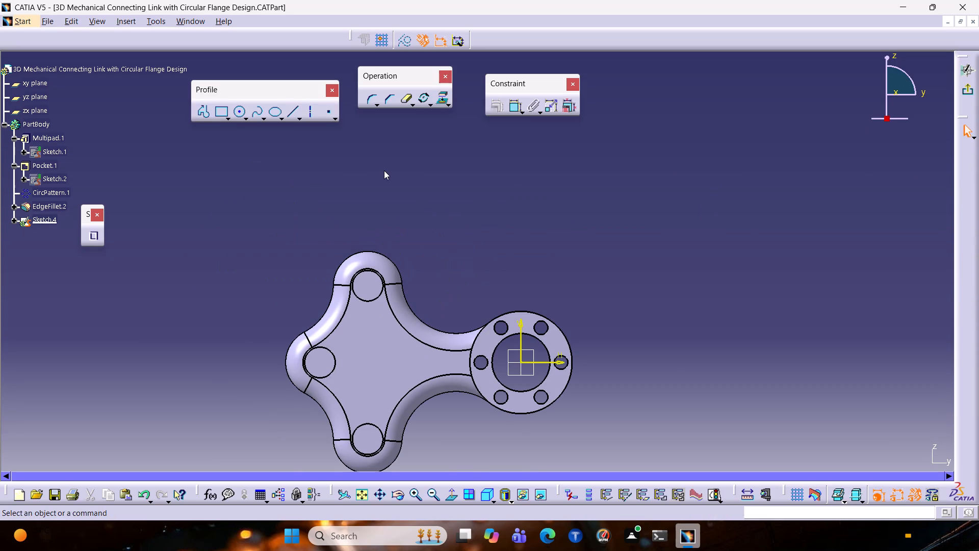
pyautogui.moveTo(449, 262); pyautogui.dragTo(440, 152, button='middle')
pyautogui.moveTo(586, 215); pyautogui.dragTo(443, 270, button='middle')
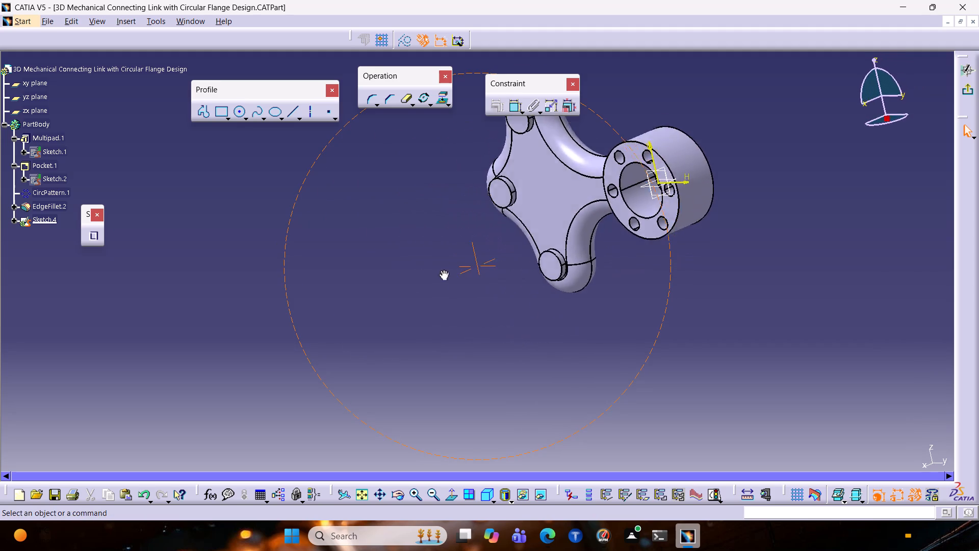
pyautogui.moveTo(443, 270); pyautogui.dragTo(435, 298, button='middle')
pyautogui.moveTo(627, 81); pyautogui.dragTo(472, 217, button='middle')
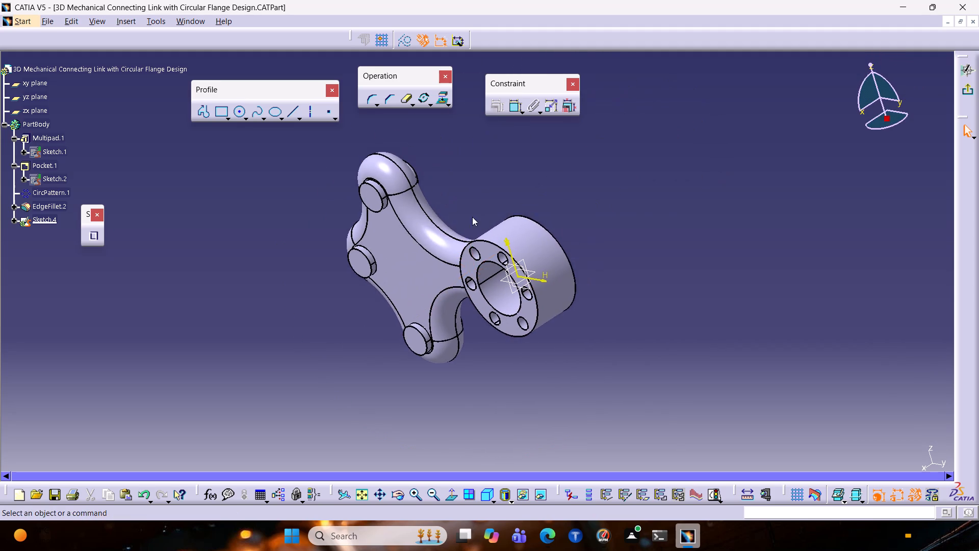
pyautogui.moveTo(626, 218); pyautogui.dragTo(598, 307, button='middle')
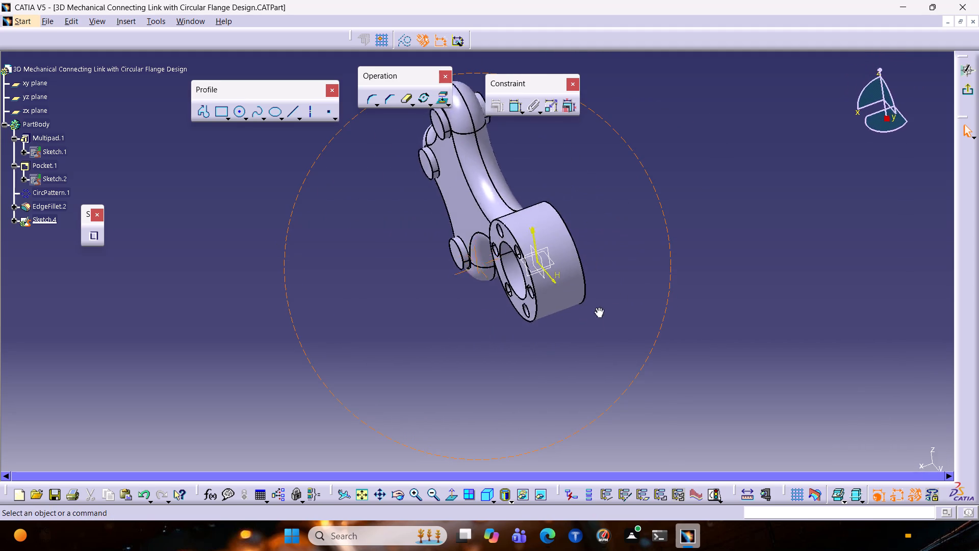
pyautogui.moveTo(598, 307); pyautogui.dragTo(688, 237, button='middle')
pyautogui.moveTo(437, 169); pyautogui.dragTo(436, 169, button='middle')
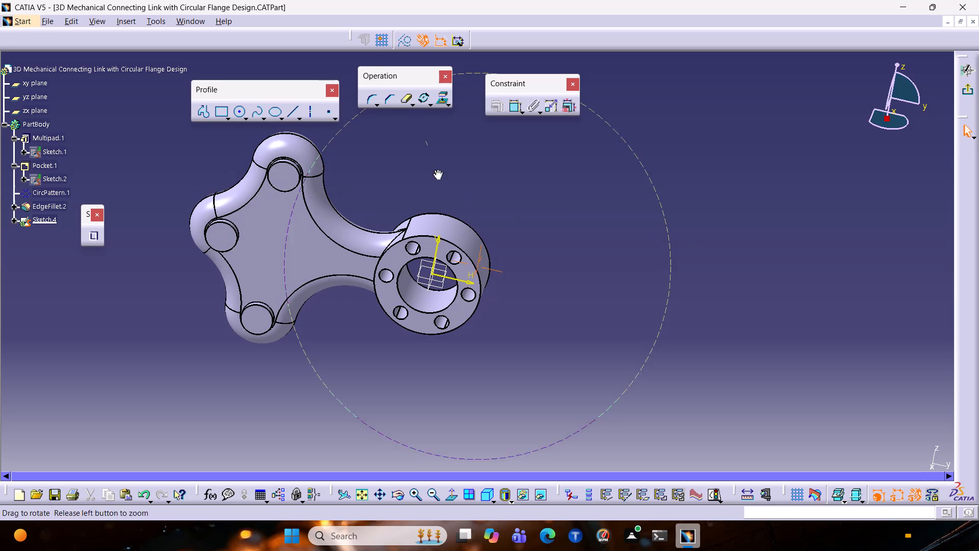
pyautogui.moveTo(436, 169); pyautogui.dragTo(374, 251, button='middle')
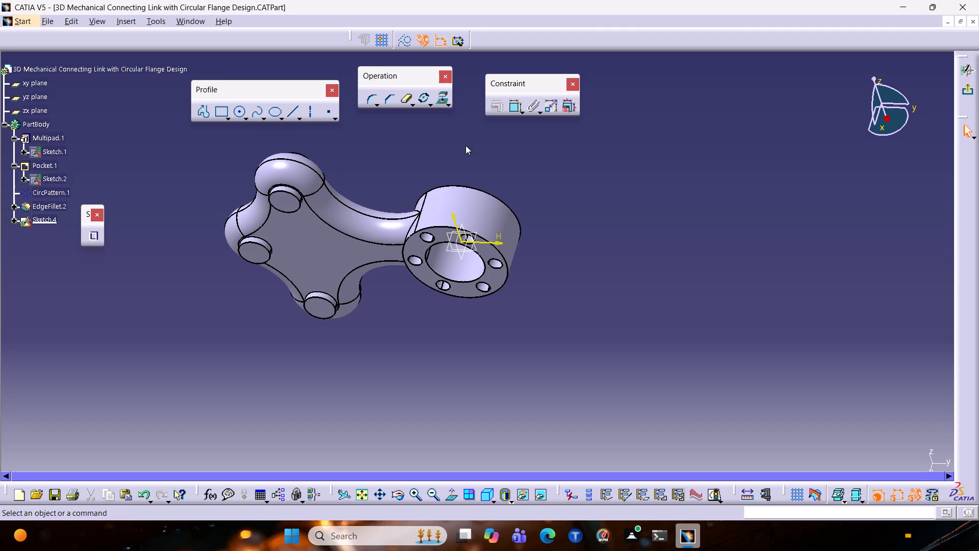
pyautogui.click(453, 197)
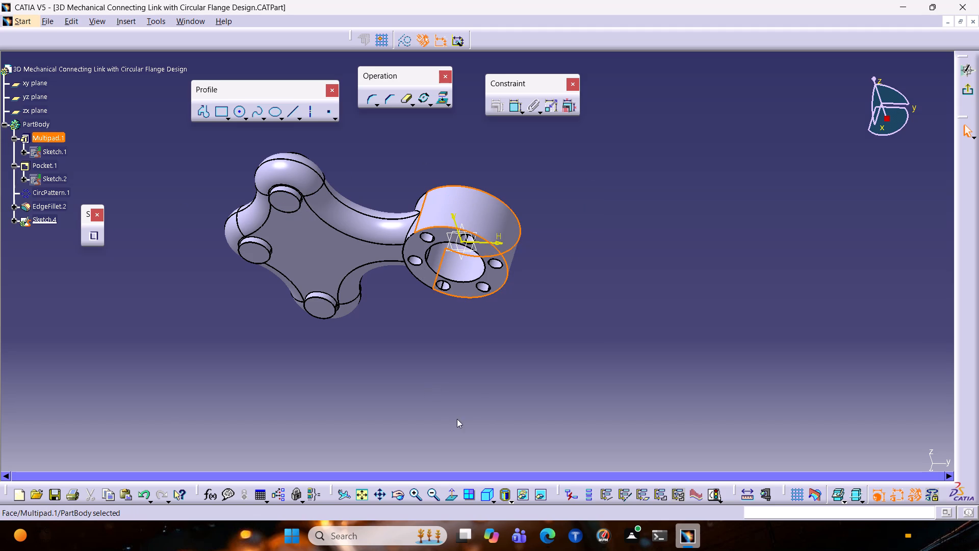
pyautogui.click(482, 224)
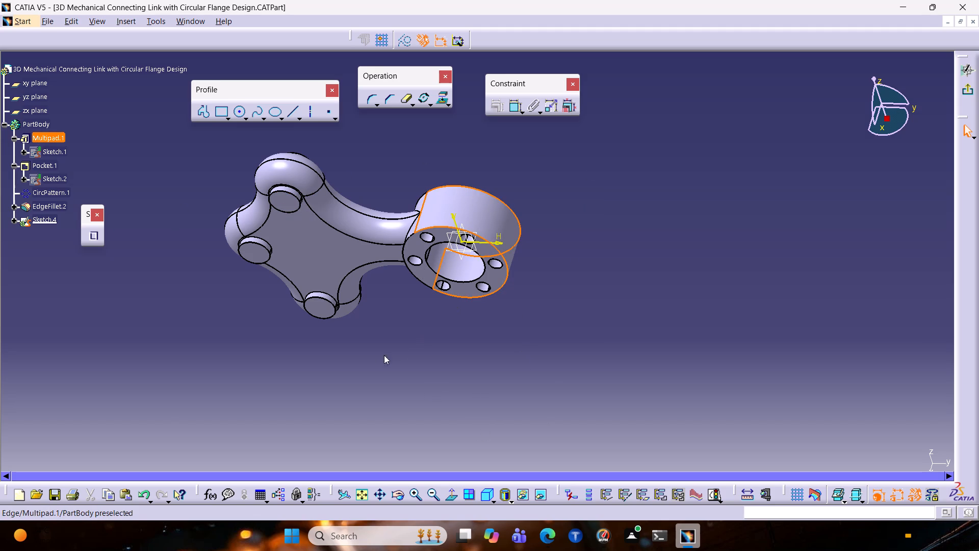
pyautogui.click(442, 219)
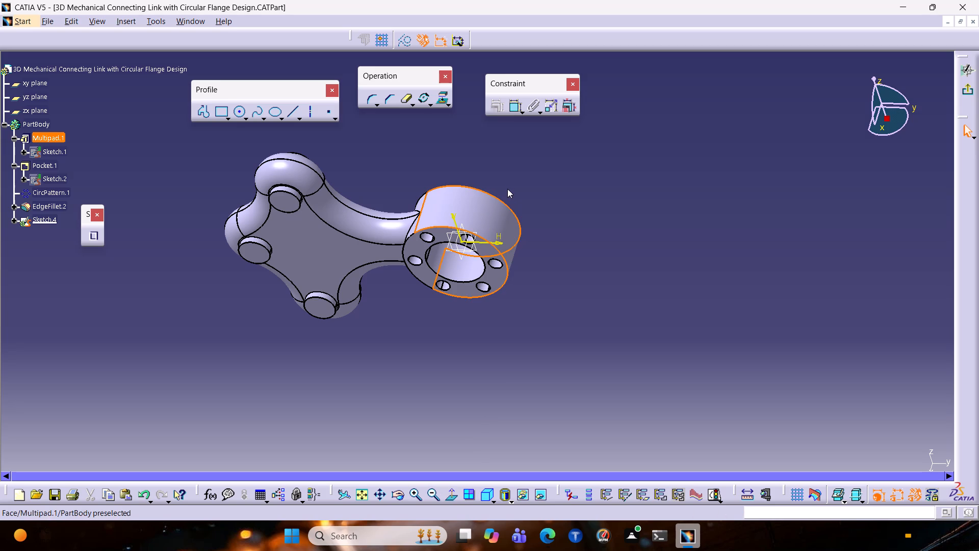
pyautogui.click(452, 489)
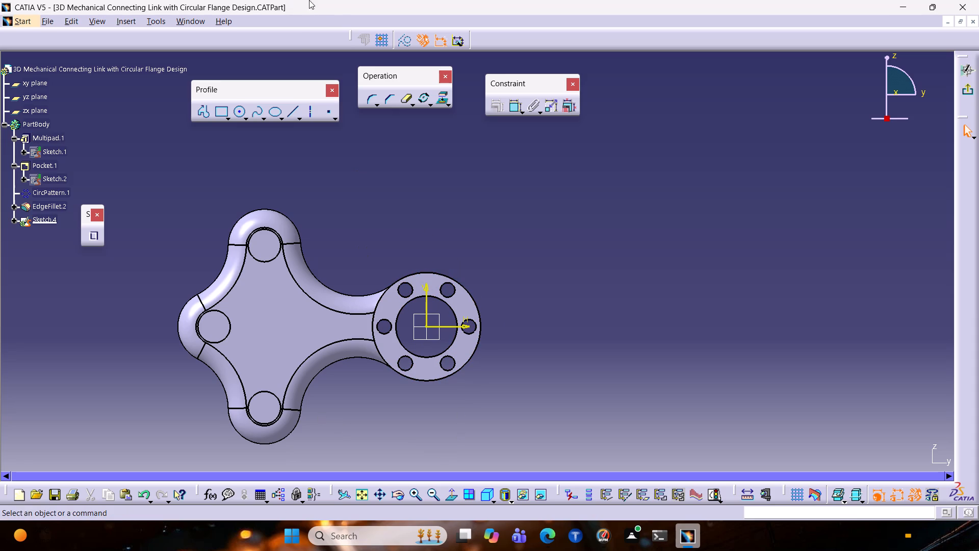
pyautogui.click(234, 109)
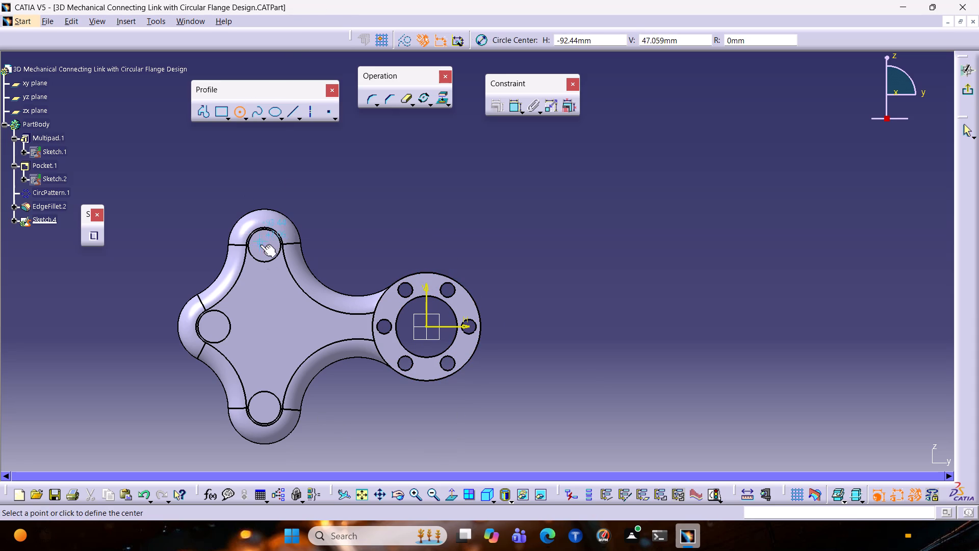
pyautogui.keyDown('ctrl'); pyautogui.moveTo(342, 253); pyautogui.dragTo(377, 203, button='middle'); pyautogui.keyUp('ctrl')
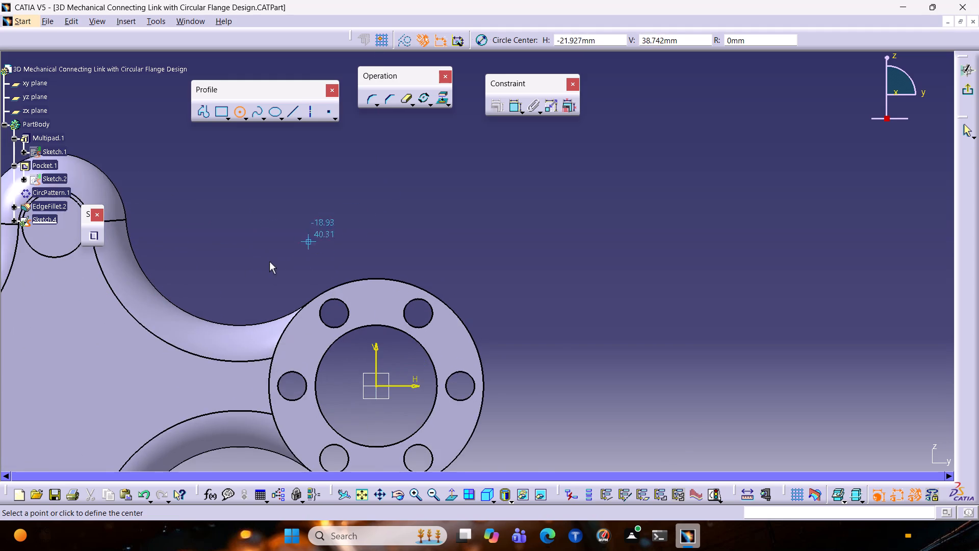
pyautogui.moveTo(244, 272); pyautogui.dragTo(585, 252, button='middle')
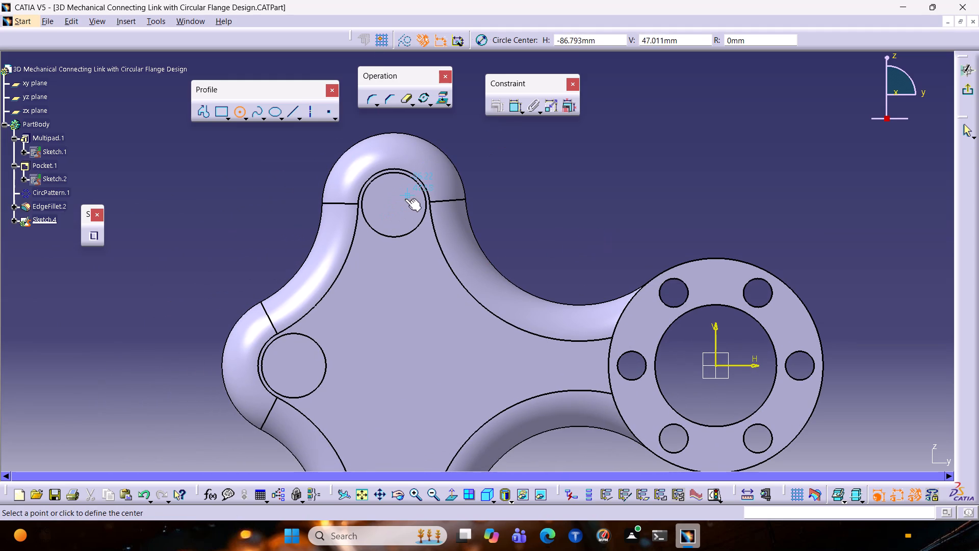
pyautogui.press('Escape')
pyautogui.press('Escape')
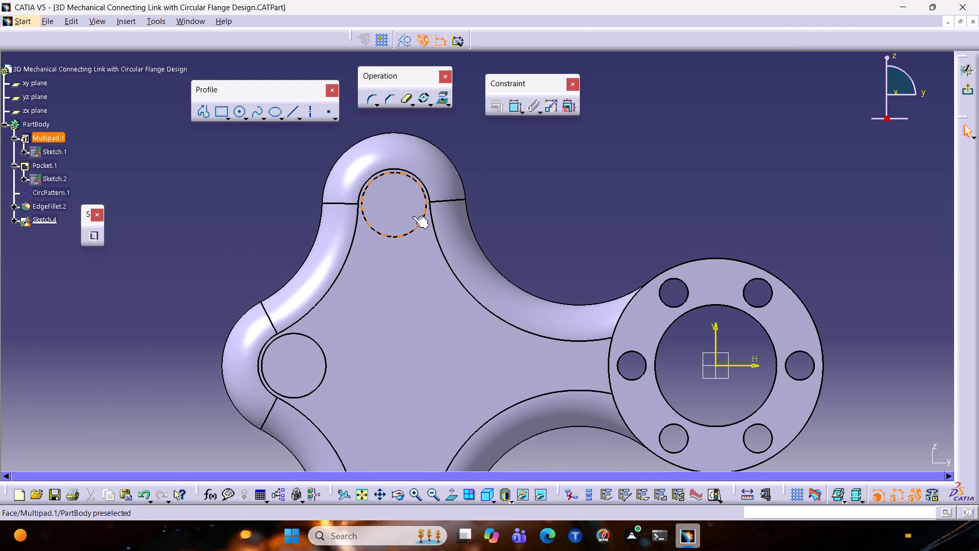
# Project the circular end face of the upper lobe's pin onto the sketch plane.
pyautogui.click(416, 220)
pyautogui.click(437, 97)
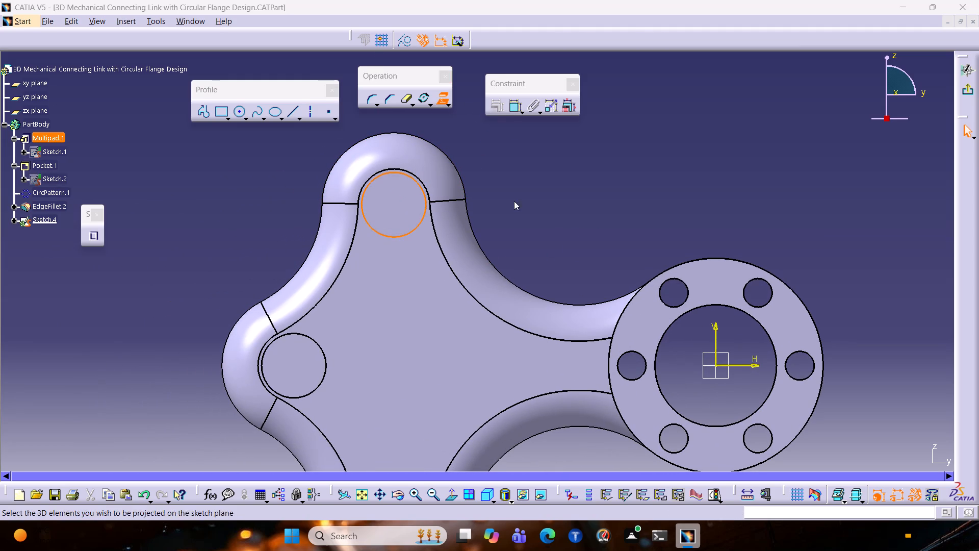
pyautogui.click(873, 458)
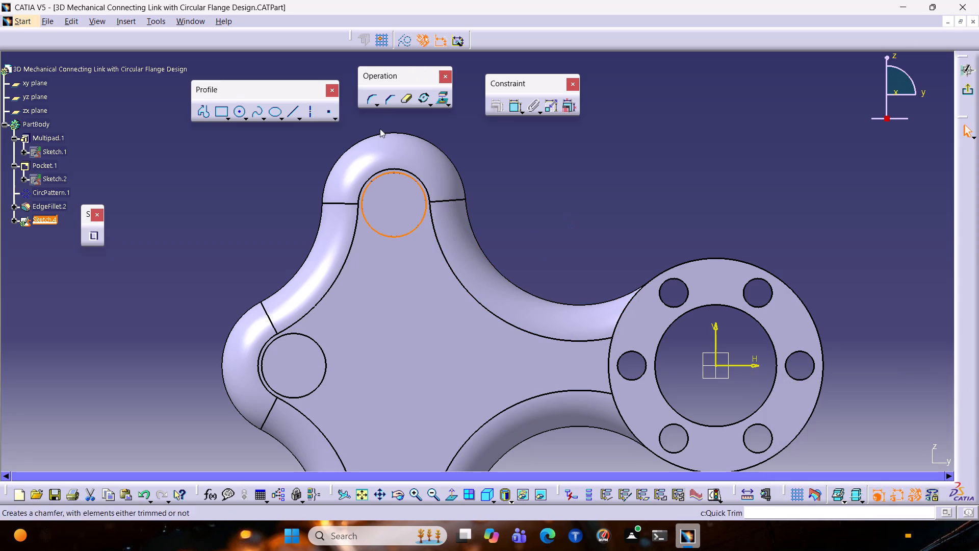
# Sketch a circle about 12.2 mm in diameter inside the projected pin outline, centred on it.
pyautogui.click(285, 174)
pyautogui.click(240, 114)
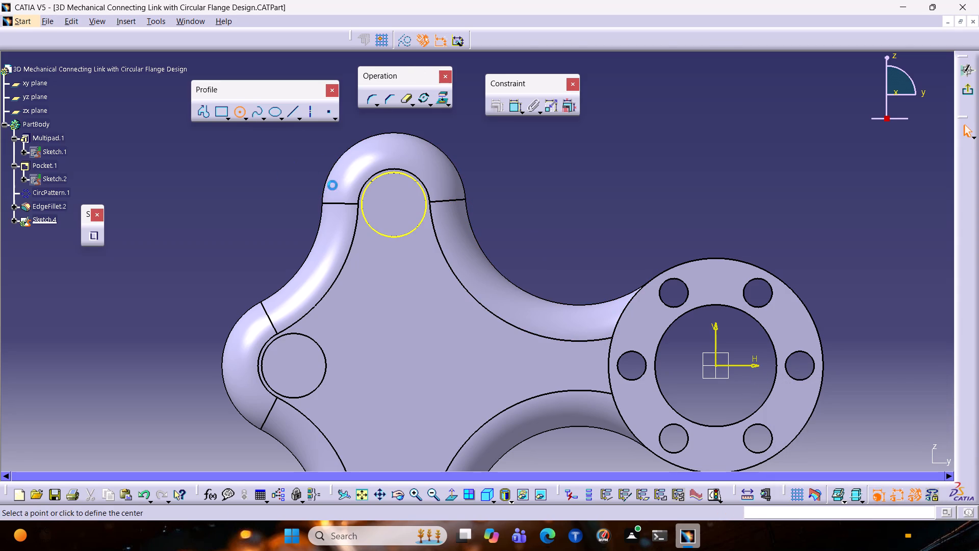
pyautogui.click(392, 202)
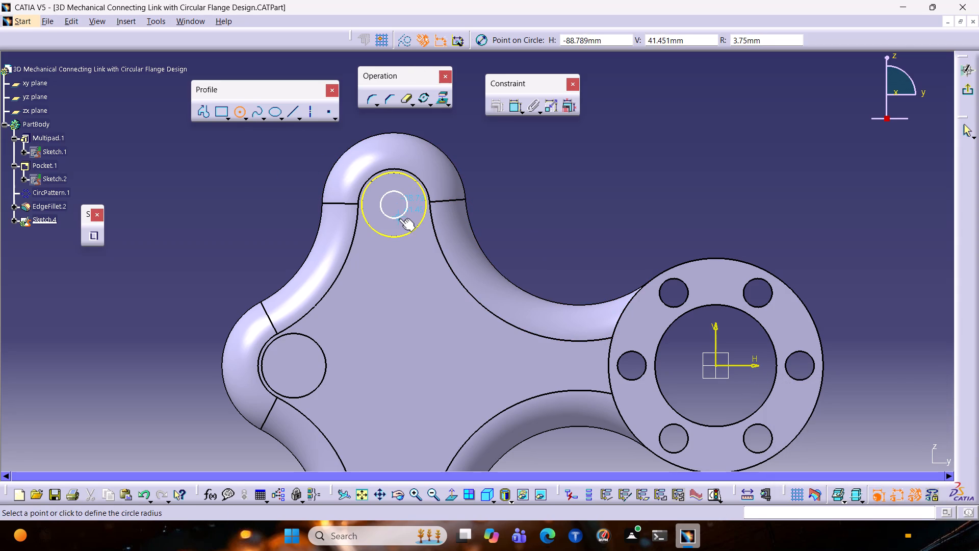
pyautogui.click(401, 226)
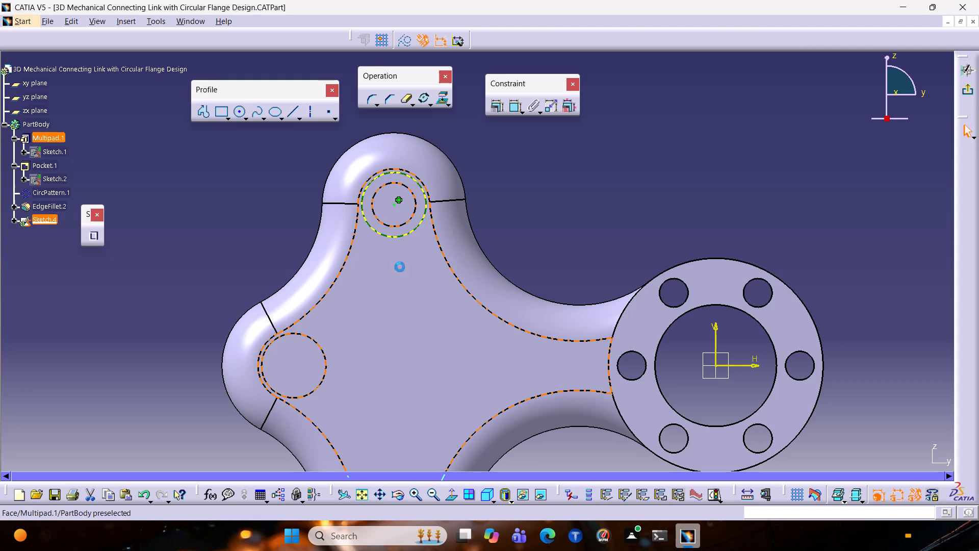
# Dimension the circle inside the upper lobe's pin outline and set its diameter to 12 mm.
pyautogui.moveTo(391, 332); pyautogui.dragTo(410, 279, button='middle')
pyautogui.scroll(-1, 410, 279)
pyautogui.click(513, 108)
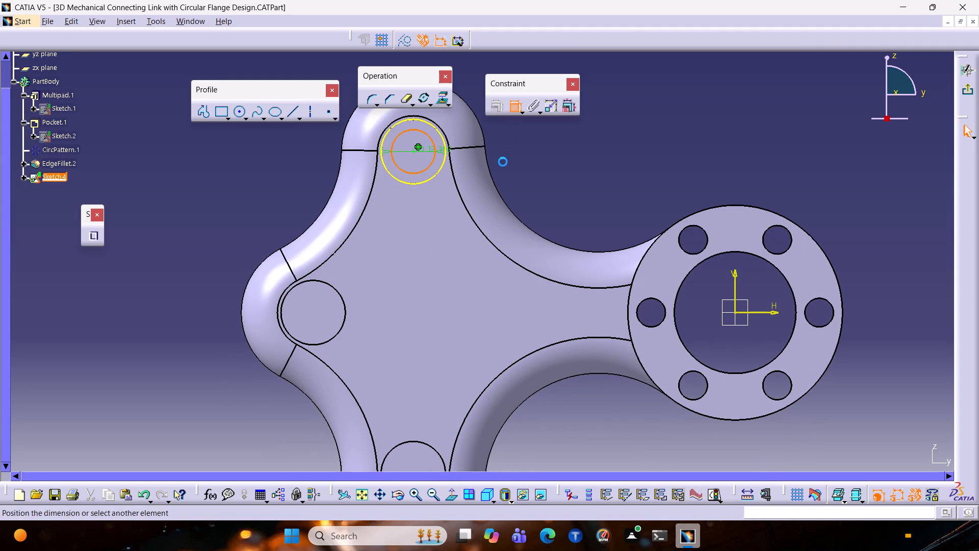
pyautogui.click(513, 147)
pyautogui.doubleClick(518, 146)
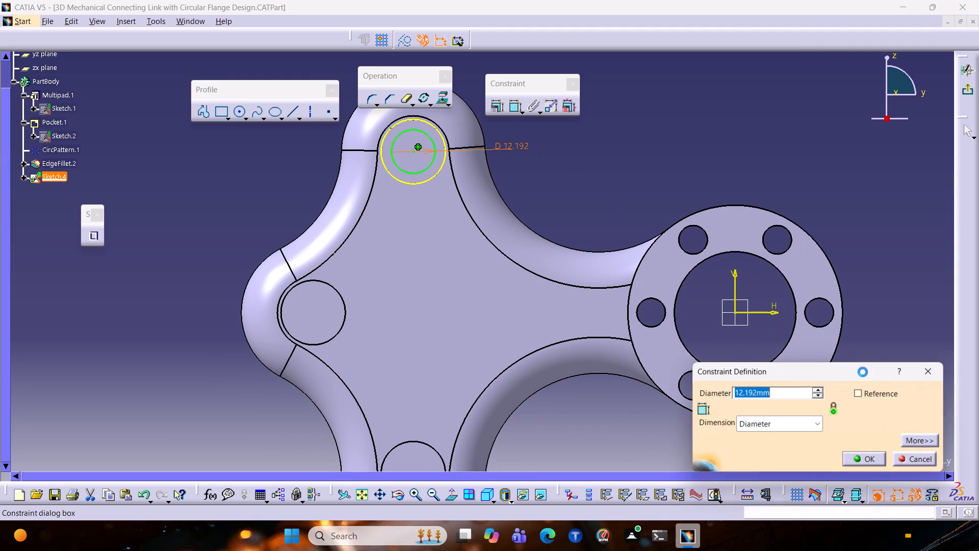
pyautogui.write('12')
pyautogui.press('Return')
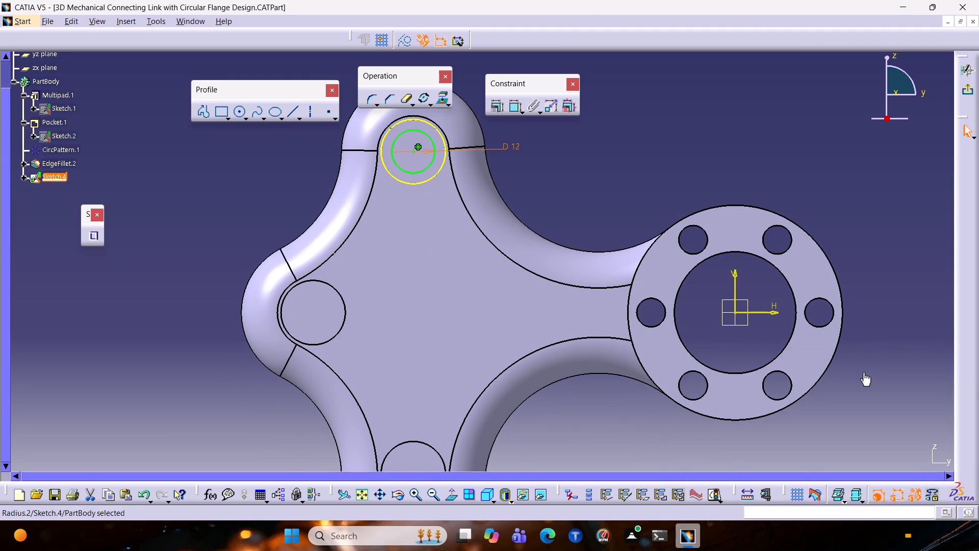
pyautogui.click(301, 176)
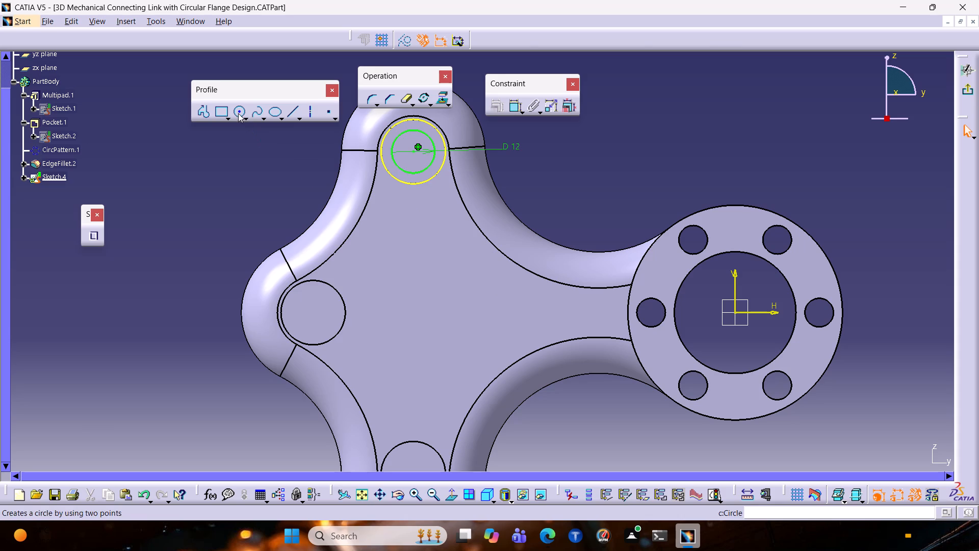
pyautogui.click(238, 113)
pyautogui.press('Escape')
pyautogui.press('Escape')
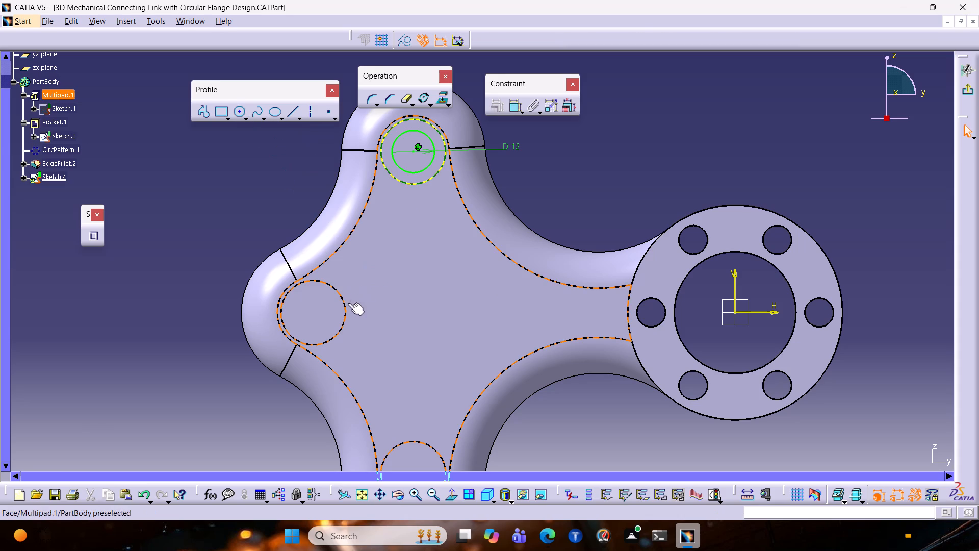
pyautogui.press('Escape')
# Project the circular pin edges of the lobe opposite the flange and the lower lobe onto the sketch plane.
pyautogui.click(342, 300)
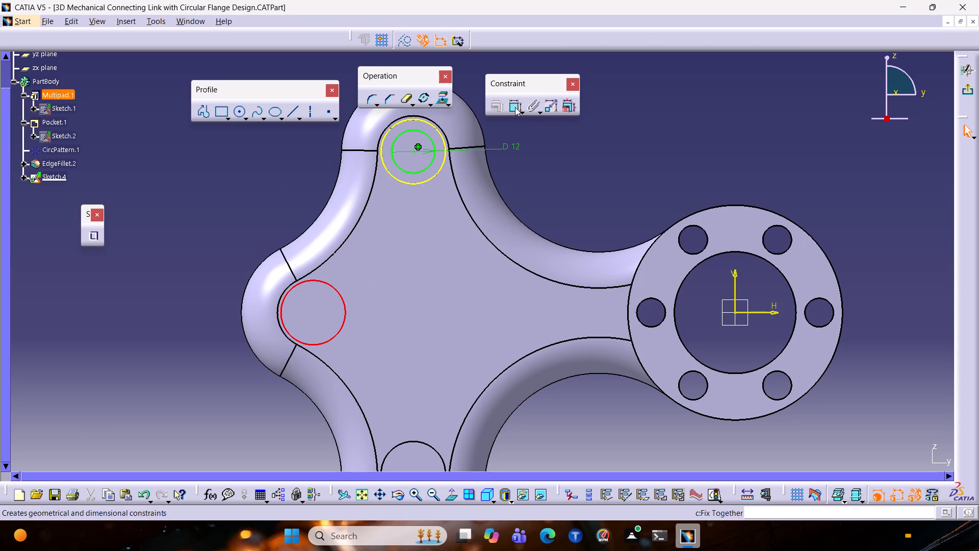
pyautogui.click(445, 96)
pyautogui.doubleClick(441, 98)
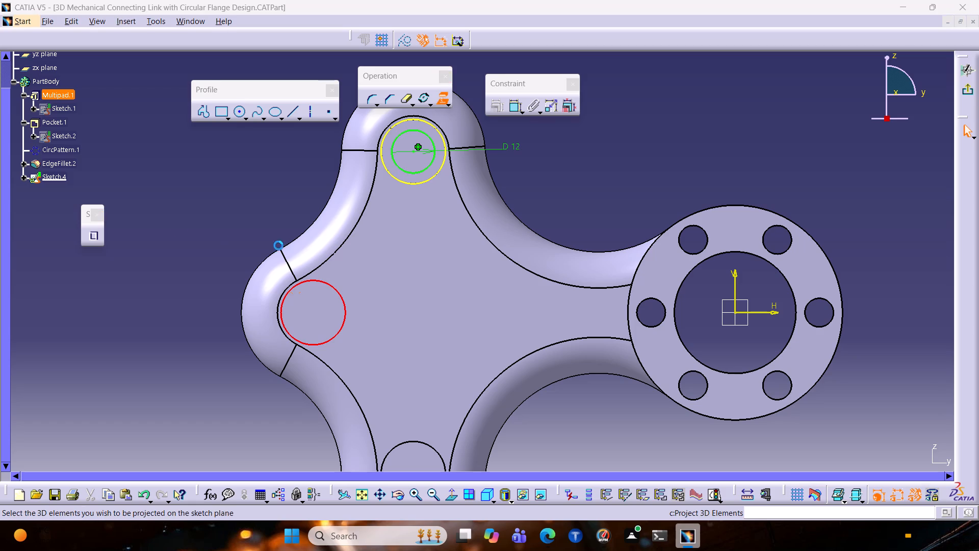
pyautogui.moveTo(175, 227); pyautogui.dragTo(195, 127, button='middle')
pyautogui.click(449, 346)
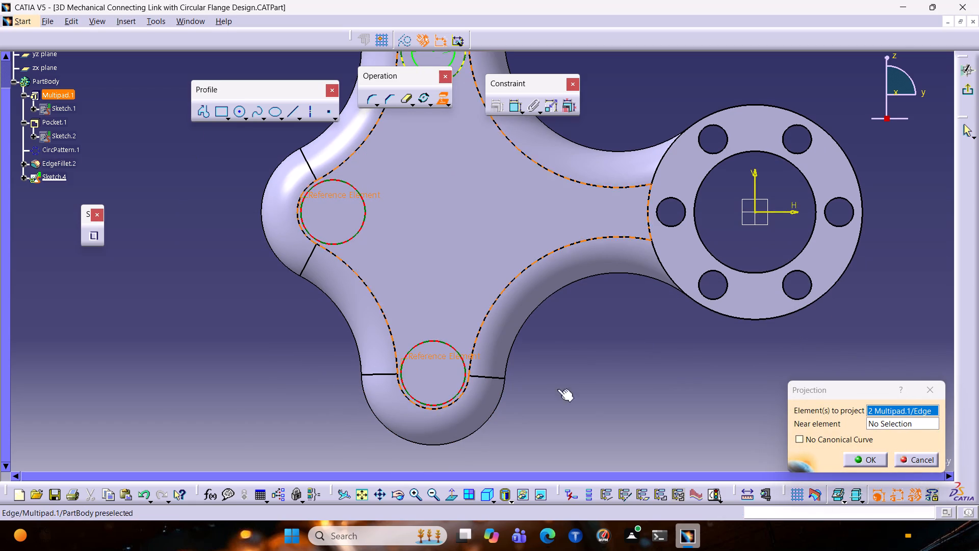
pyautogui.click(855, 457)
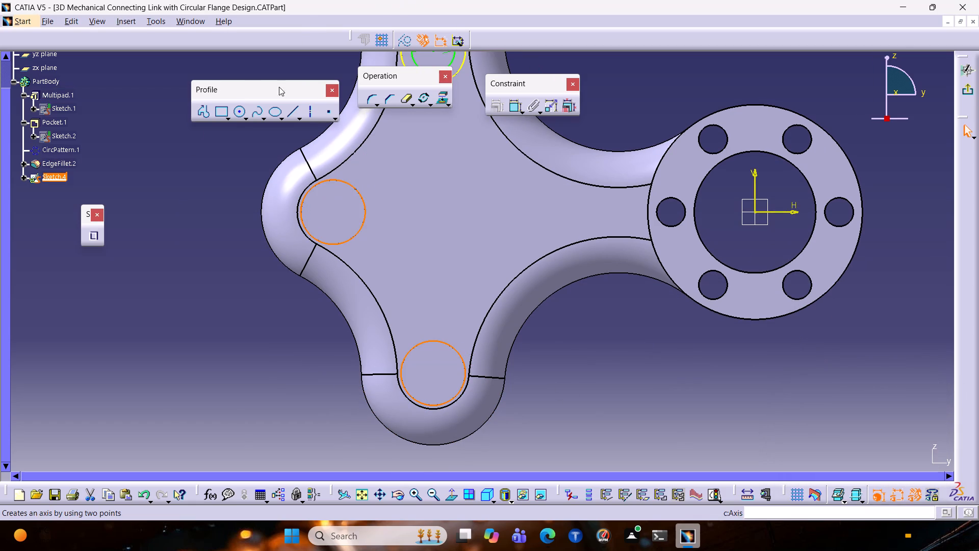
# Sketch a smaller circle inside each of the two newly projected pin outlines, centred on its outline.
pyautogui.click(240, 111)
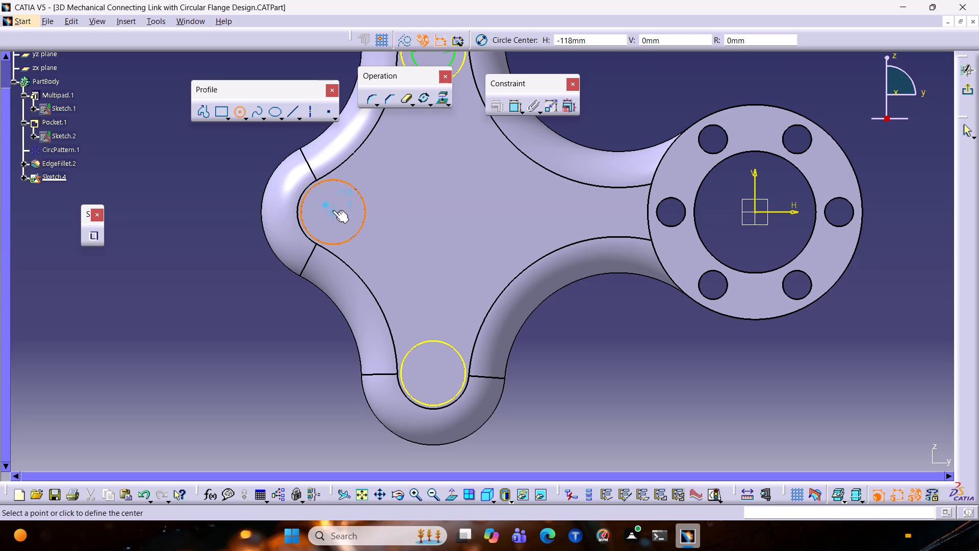
pyautogui.click(332, 210)
pyautogui.click(344, 230)
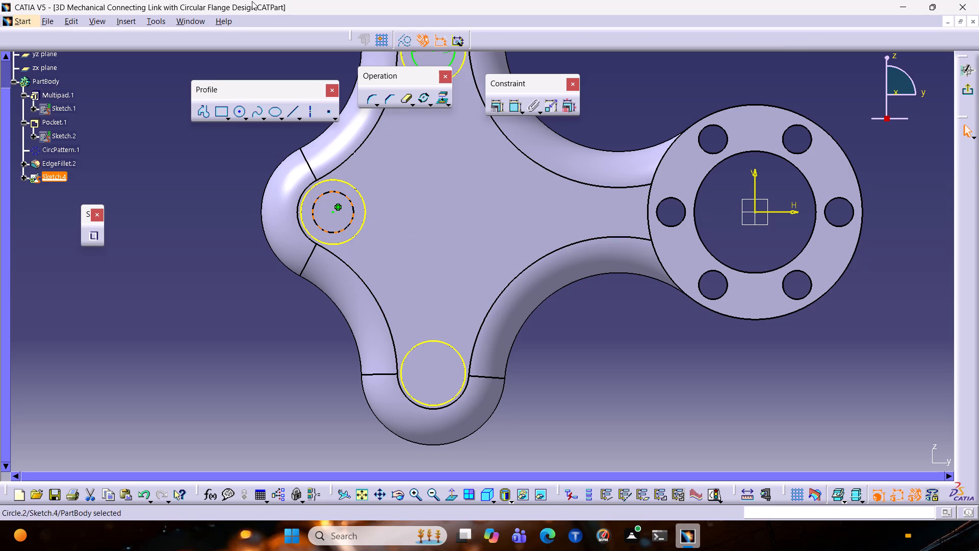
pyautogui.click(238, 112)
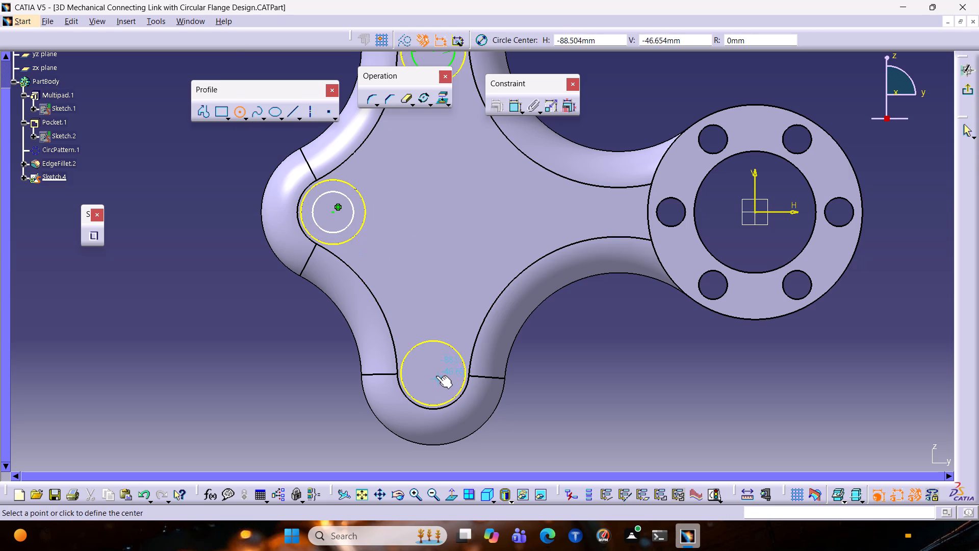
pyautogui.click(433, 372)
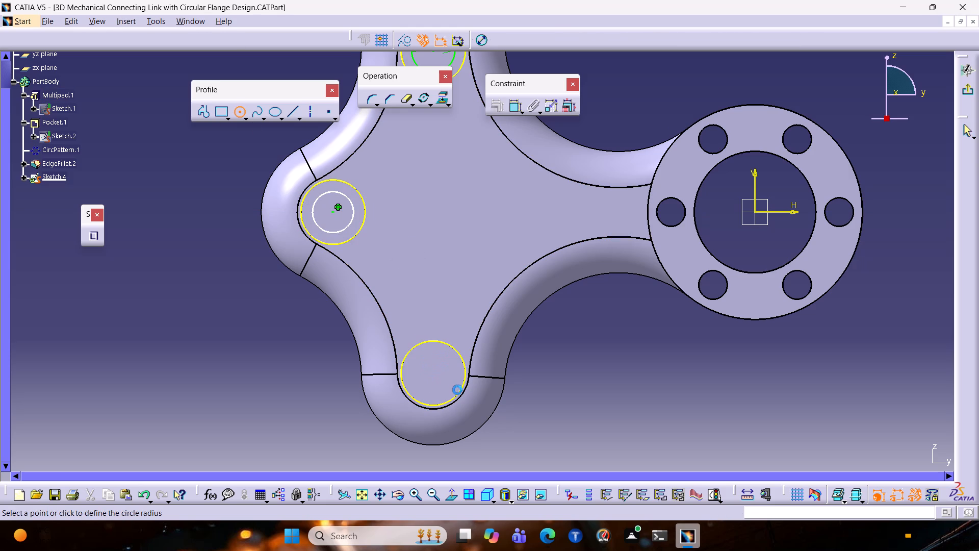
pyautogui.click(443, 386)
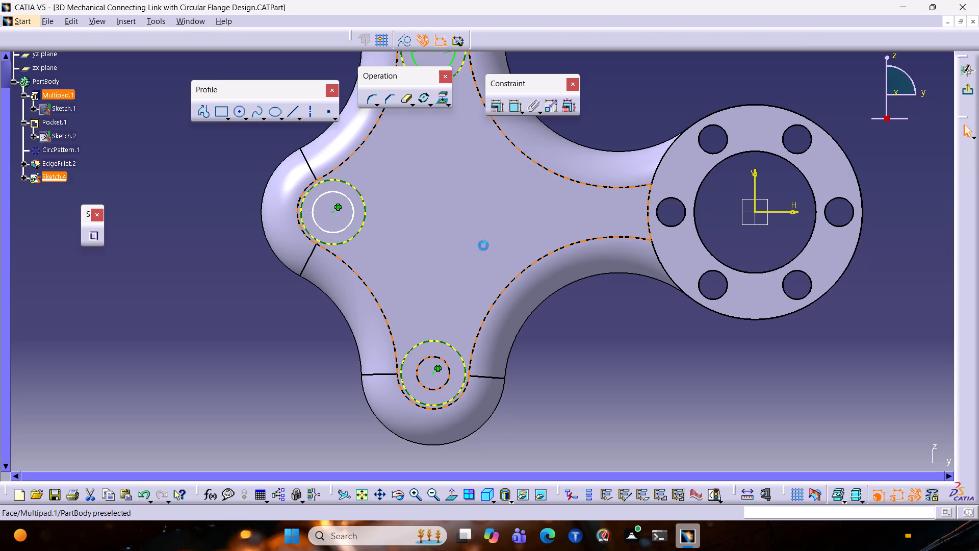
# Constrain the three inner circles on the lobe pins to equal size and exit the sketch.
pyautogui.moveTo(472, 169); pyautogui.dragTo(439, 268, button='middle')
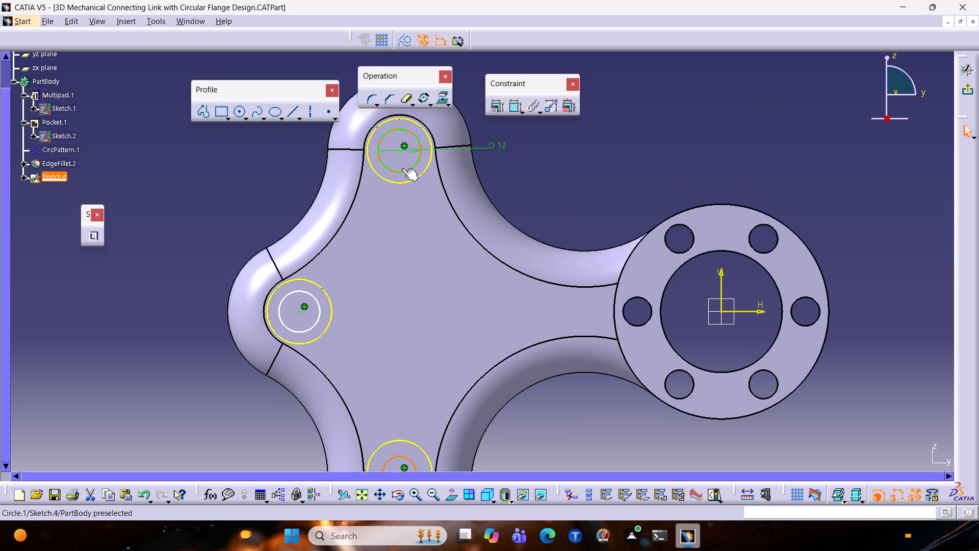
pyautogui.click(402, 168)
pyautogui.keyDown('ctrl'); pyautogui.click(315, 321); pyautogui.keyUp('ctrl')
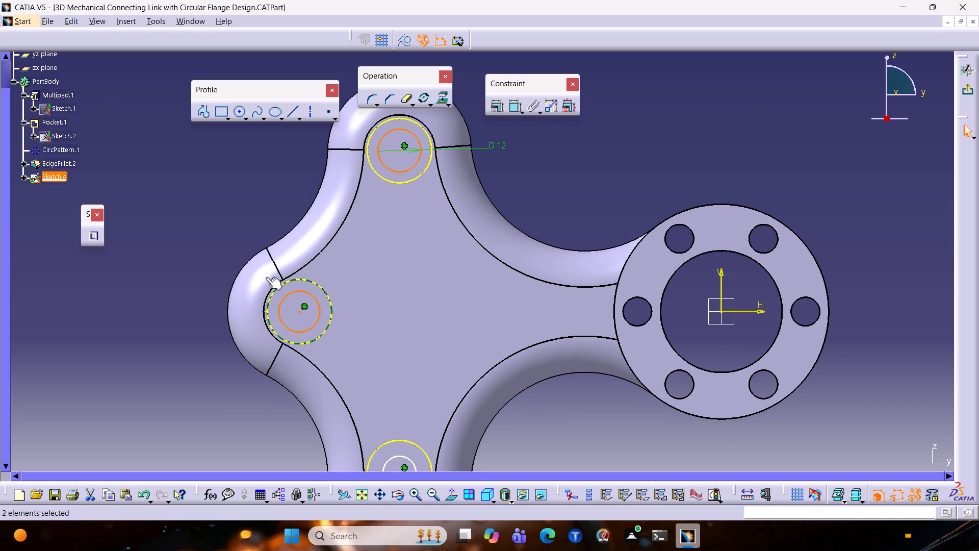
pyautogui.moveTo(227, 227); pyautogui.dragTo(242, 107, button='middle')
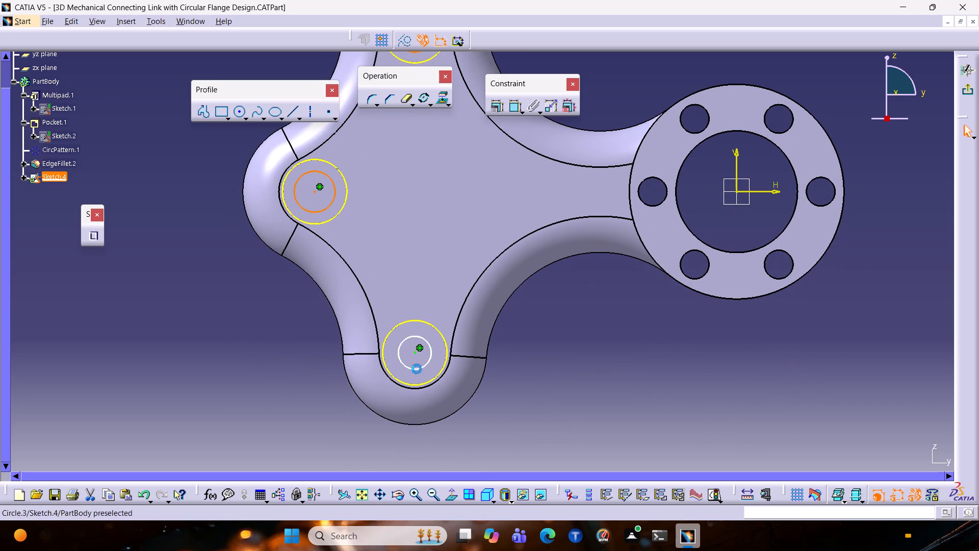
pyautogui.keyDown('ctrl'); pyautogui.click(417, 369); pyautogui.keyUp('ctrl')
pyautogui.click(499, 106)
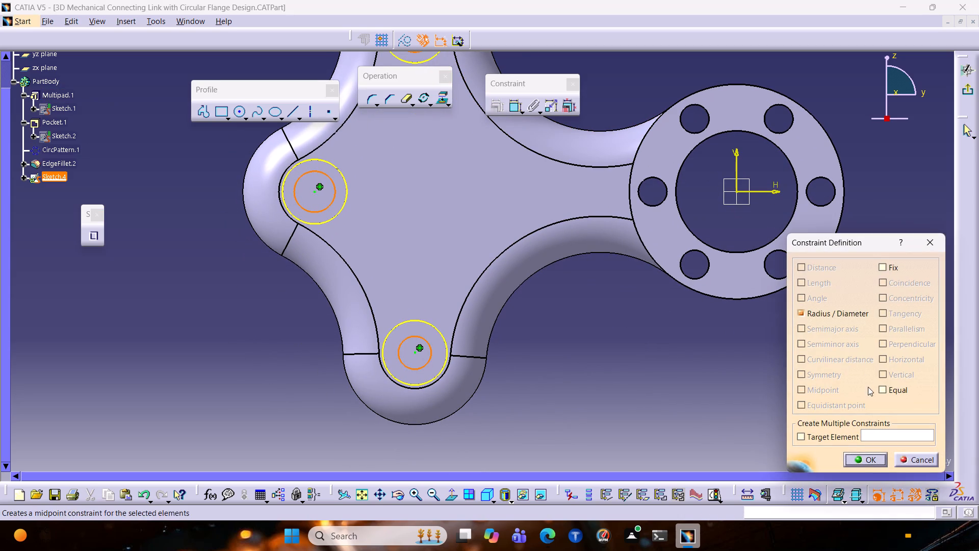
pyautogui.click(883, 390)
pyautogui.click(868, 465)
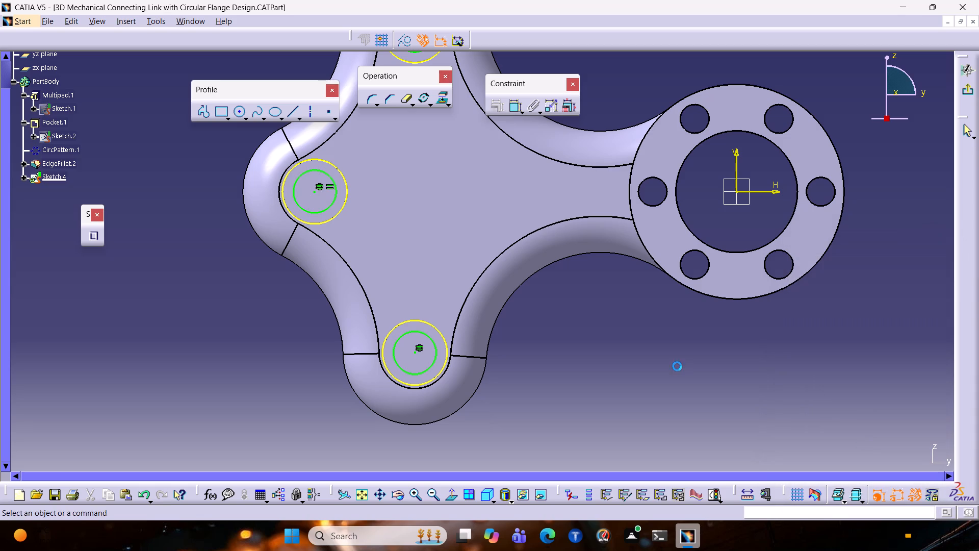
pyautogui.click(582, 325)
pyautogui.click(969, 90)
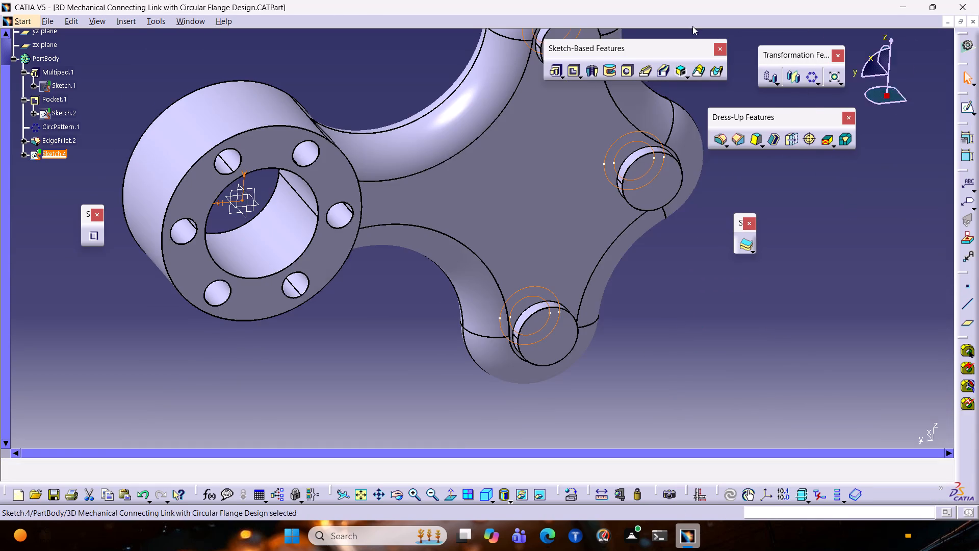
# Set up a pocket from the lobe-pin circle sketch with its first limit Up to last, and preview it.
pyautogui.click(576, 70)
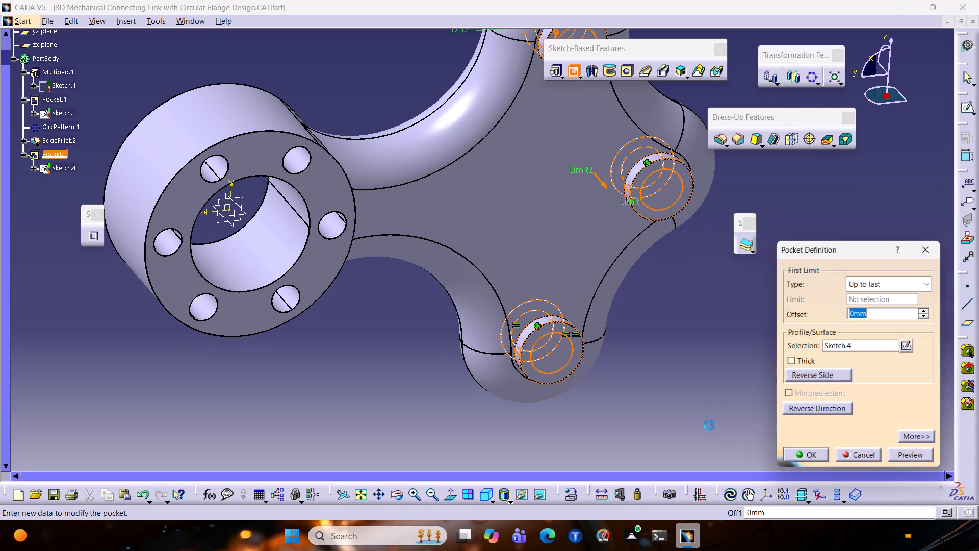
pyautogui.click(882, 284)
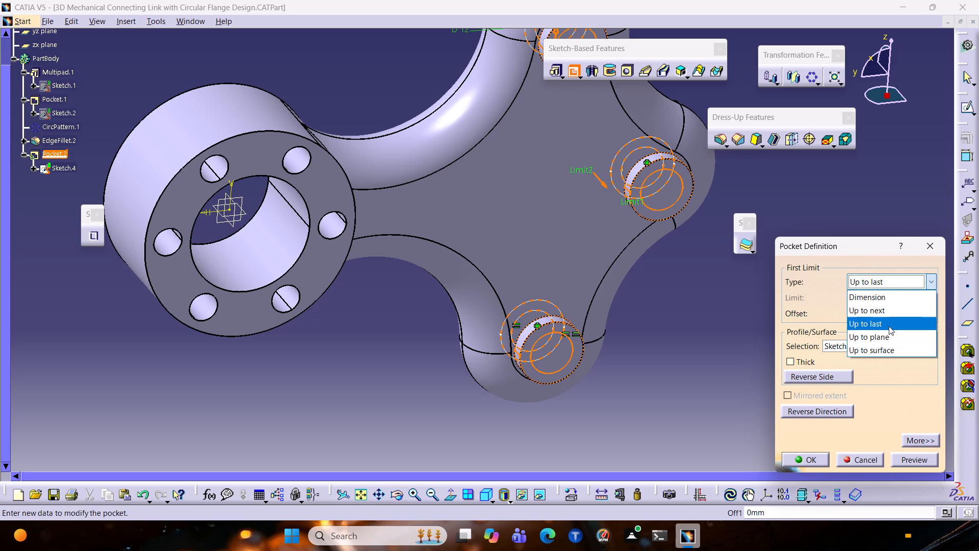
pyautogui.click(889, 325)
pyautogui.click(915, 459)
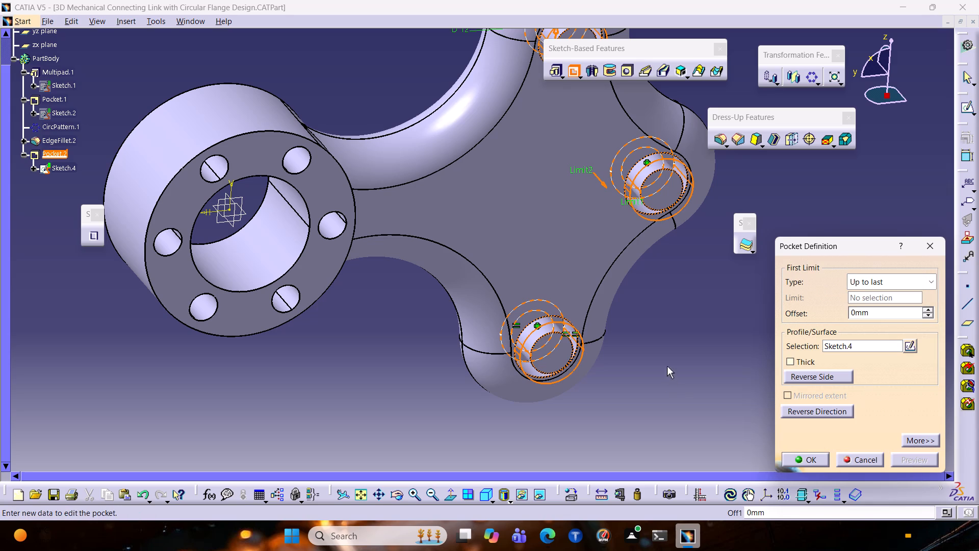
# Inspect the previewed pocket on both faces of the link, checking how the lobe pins are cut.
pyautogui.moveTo(685, 342); pyautogui.dragTo(329, 288, button='middle')
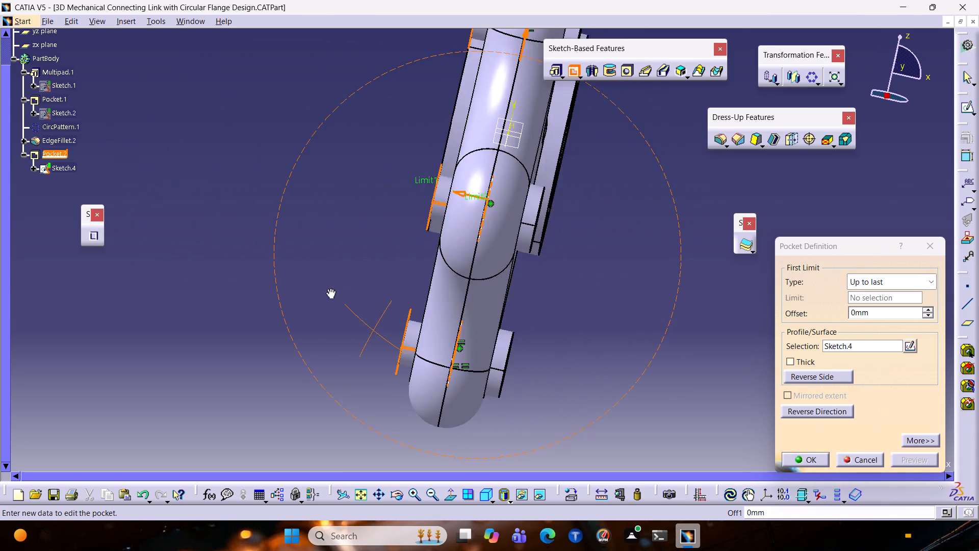
pyautogui.moveTo(329, 288); pyautogui.dragTo(639, 273, button='middle')
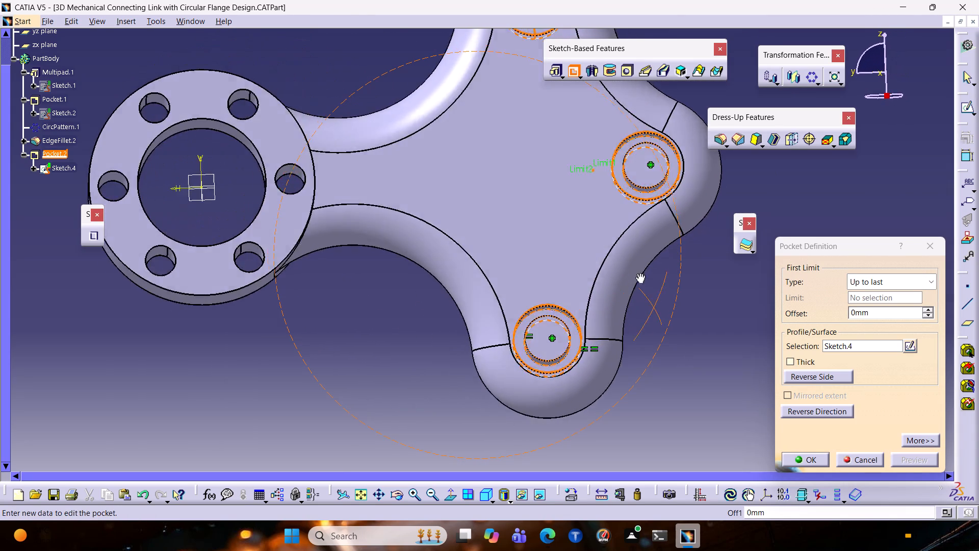
pyautogui.moveTo(639, 273); pyautogui.dragTo(671, 260, button='middle')
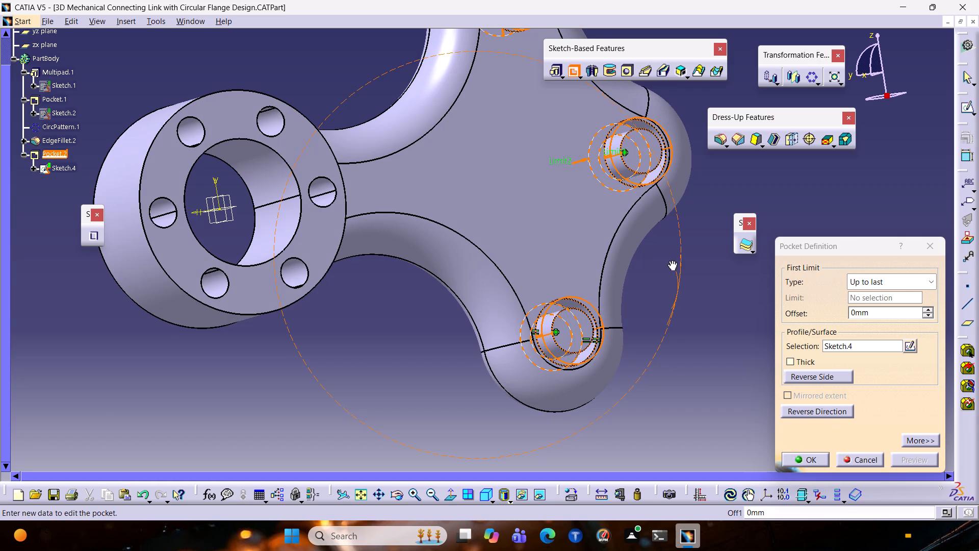
pyautogui.moveTo(671, 260); pyautogui.dragTo(150, 192, button='middle')
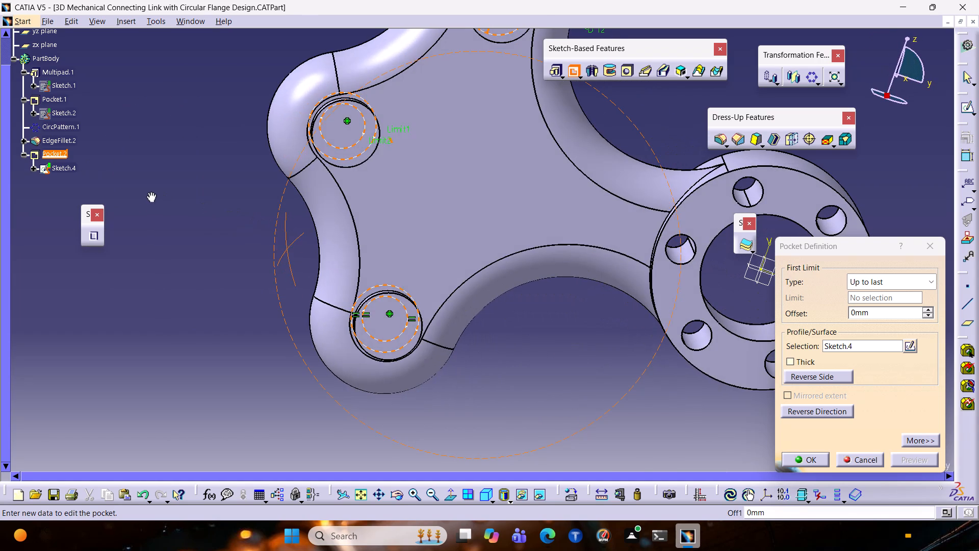
pyautogui.moveTo(150, 192); pyautogui.dragTo(149, 192, button='middle')
pyautogui.keyDown('ctrl'); pyautogui.moveTo(499, 364); pyautogui.dragTo(405, 328, button='middle'); pyautogui.keyUp('ctrl')
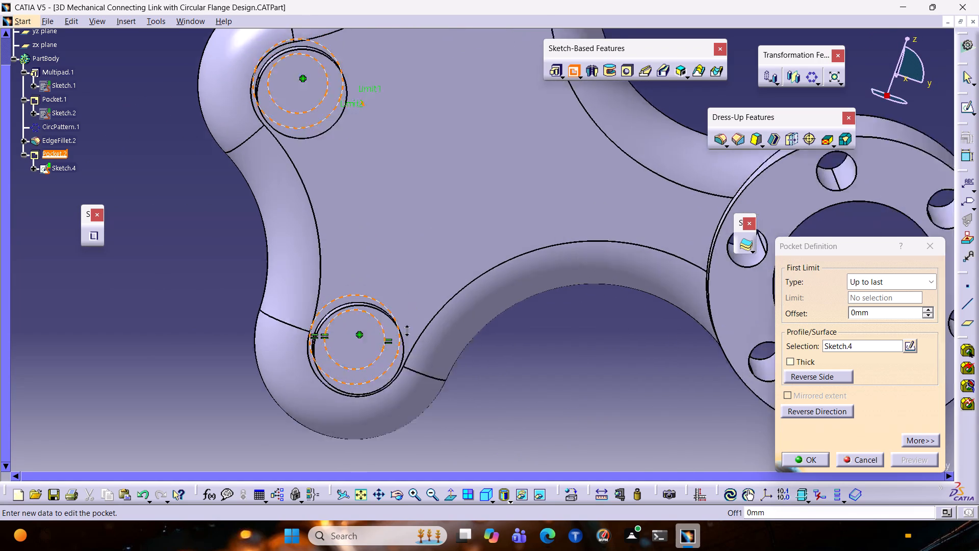
pyautogui.keyDown('ctrl'); pyautogui.moveTo(405, 328); pyautogui.dragTo(409, 391, button='middle'); pyautogui.keyUp('ctrl')
pyautogui.moveTo(526, 358); pyautogui.dragTo(421, 325, button='middle')
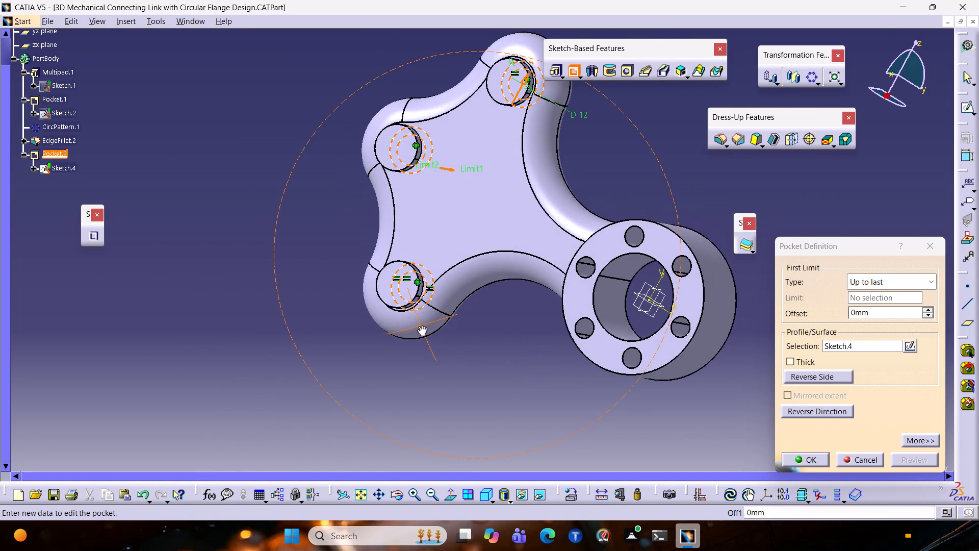
pyautogui.moveTo(421, 325); pyautogui.dragTo(173, 169, button='middle')
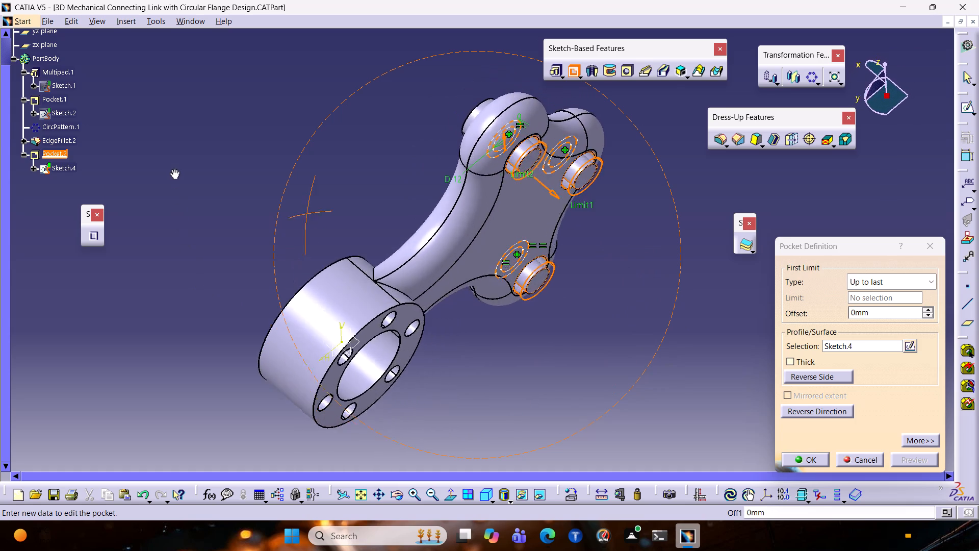
pyautogui.moveTo(173, 169); pyautogui.dragTo(250, 357, button='middle')
pyautogui.moveTo(622, 206); pyautogui.dragTo(392, 193, button='middle')
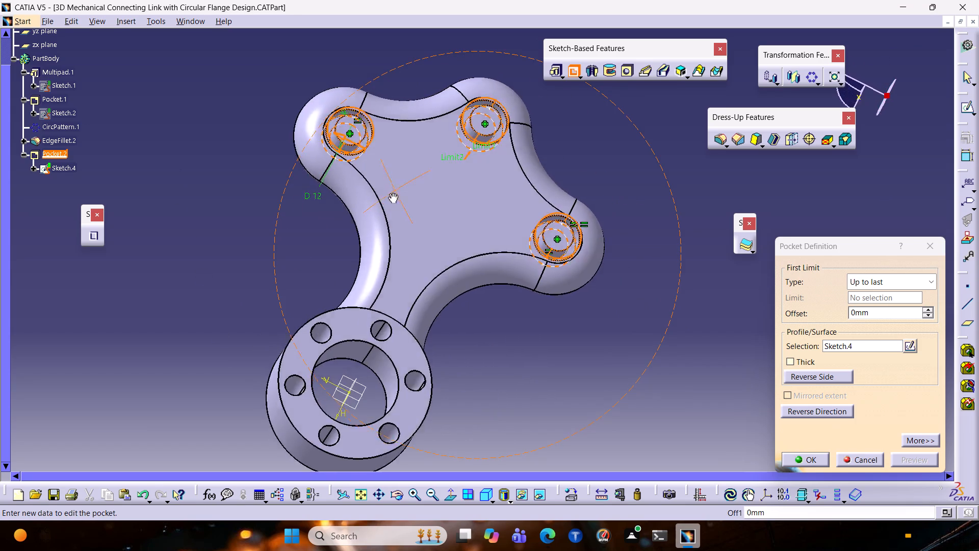
pyautogui.moveTo(392, 193); pyautogui.dragTo(488, 181, button='middle')
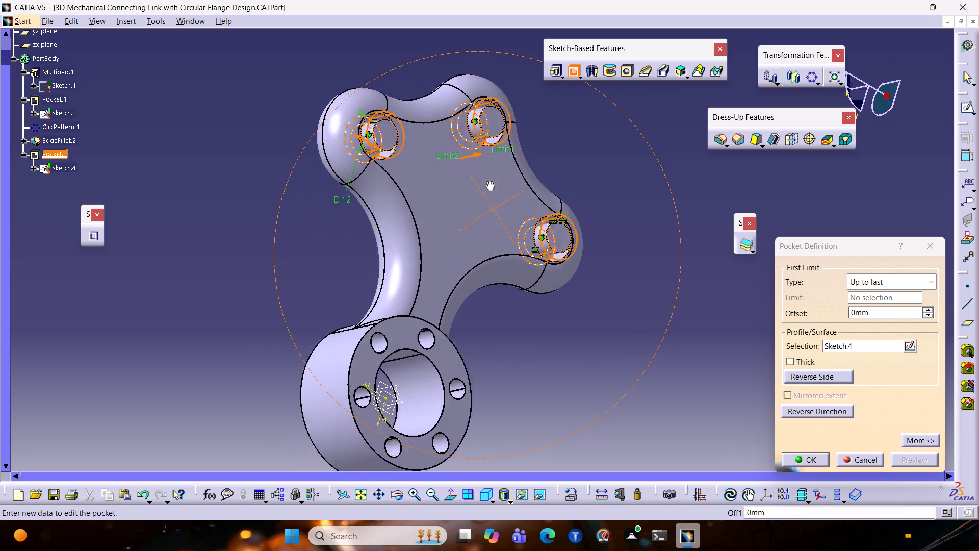
pyautogui.moveTo(488, 181); pyautogui.dragTo(472, 259, button='middle')
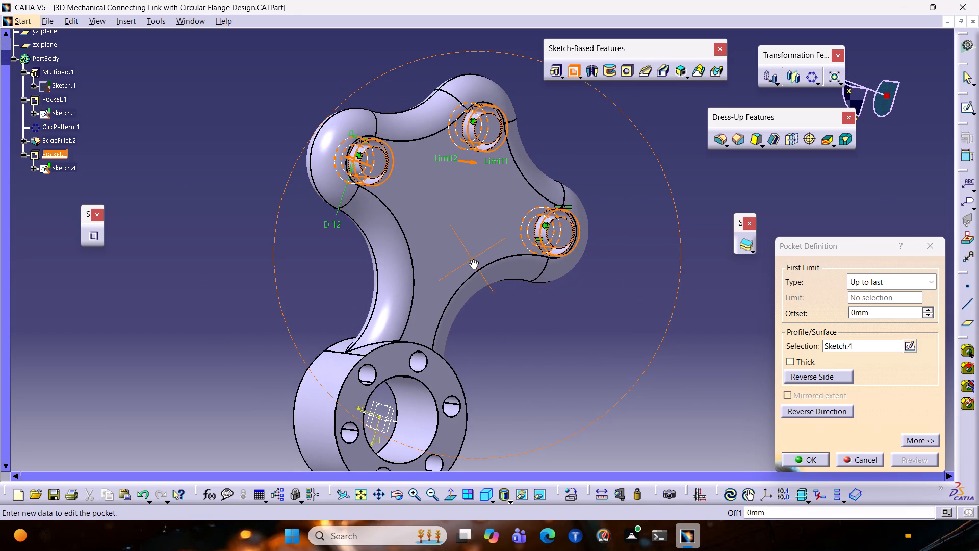
pyautogui.moveTo(472, 259); pyautogui.dragTo(329, 227, button='middle')
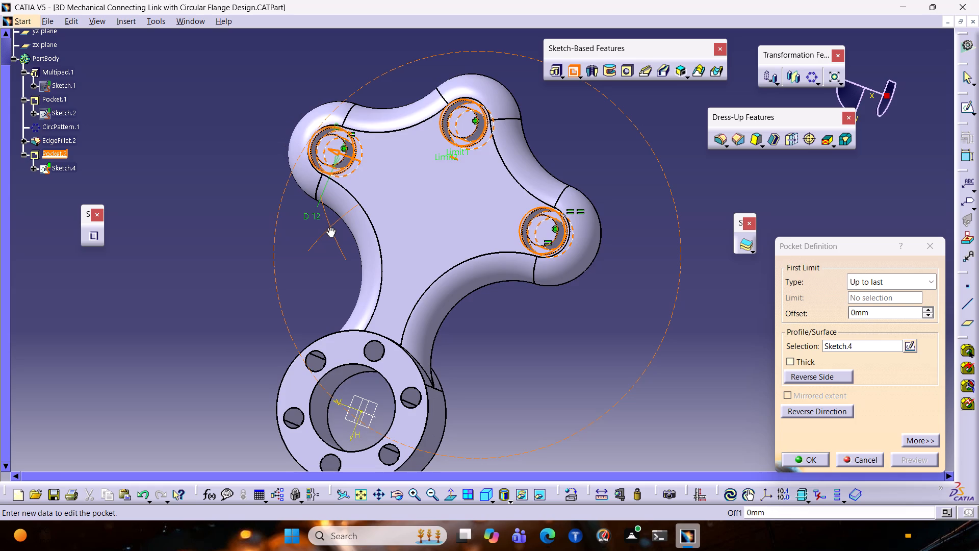
pyautogui.moveTo(329, 227); pyautogui.dragTo(448, 239, button='middle')
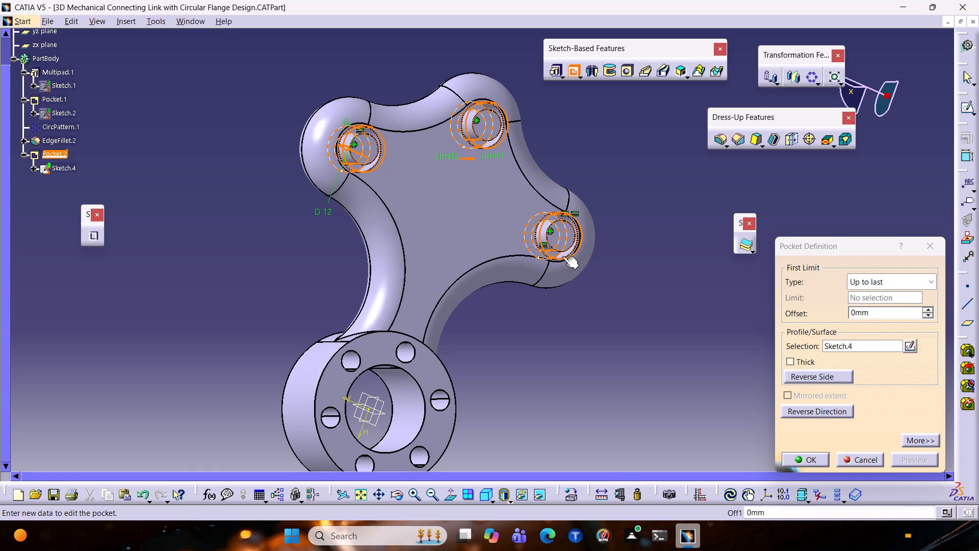
# Abandon the pocket on the lobe pins, undo the last sketch edits and delete Sketch.4.
pyautogui.click(935, 254)
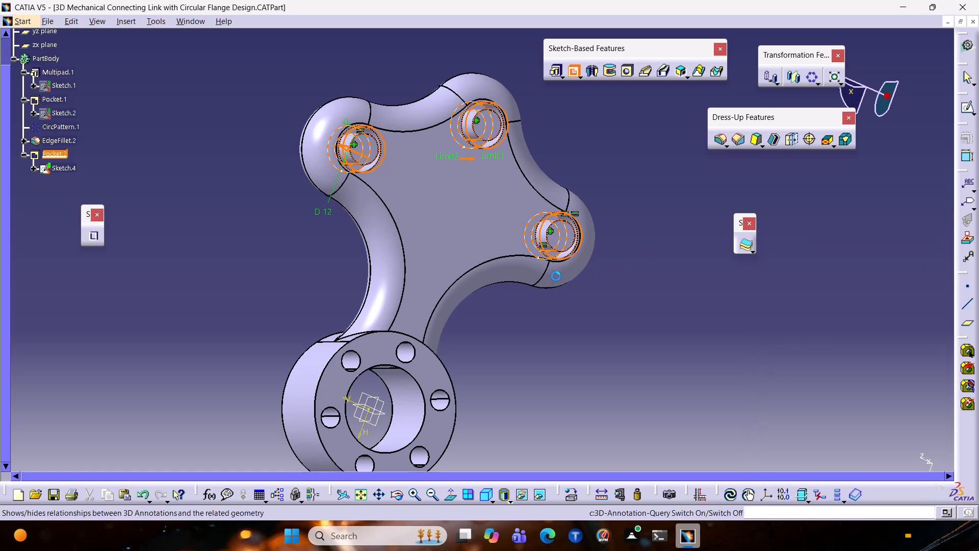
pyautogui.click(583, 315)
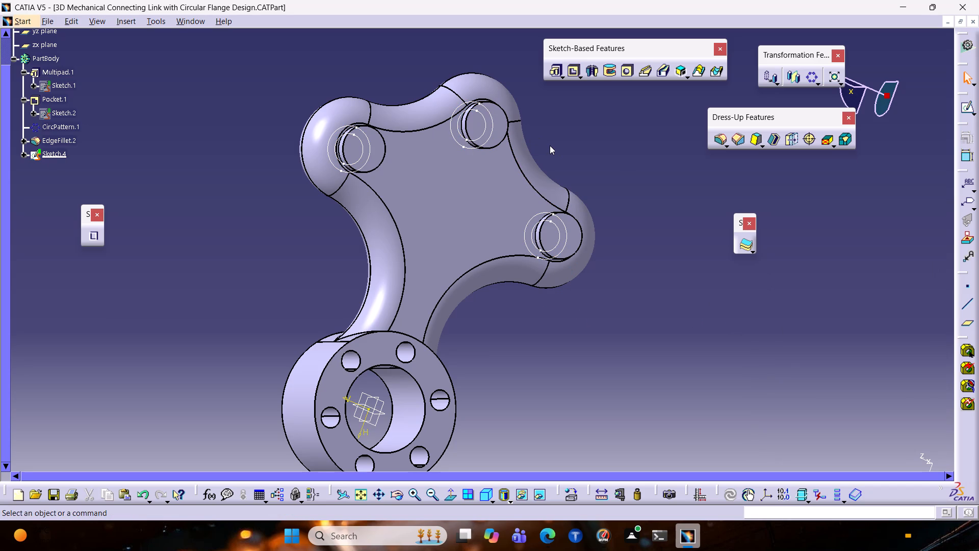
pyautogui.hotkey('ctrl', 'z')
pyautogui.hotkey('ctrl', 'z')
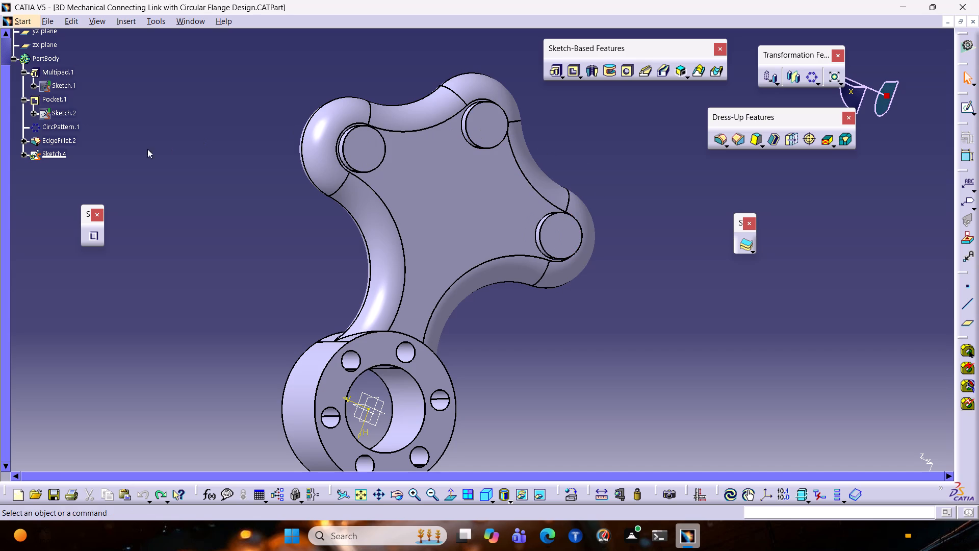
pyautogui.rightClick(40, 151)
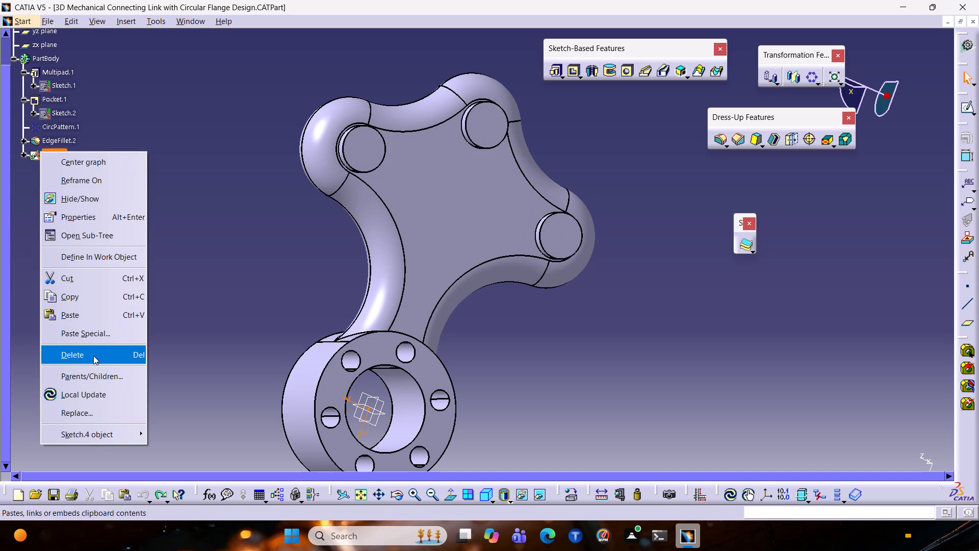
pyautogui.click(93, 356)
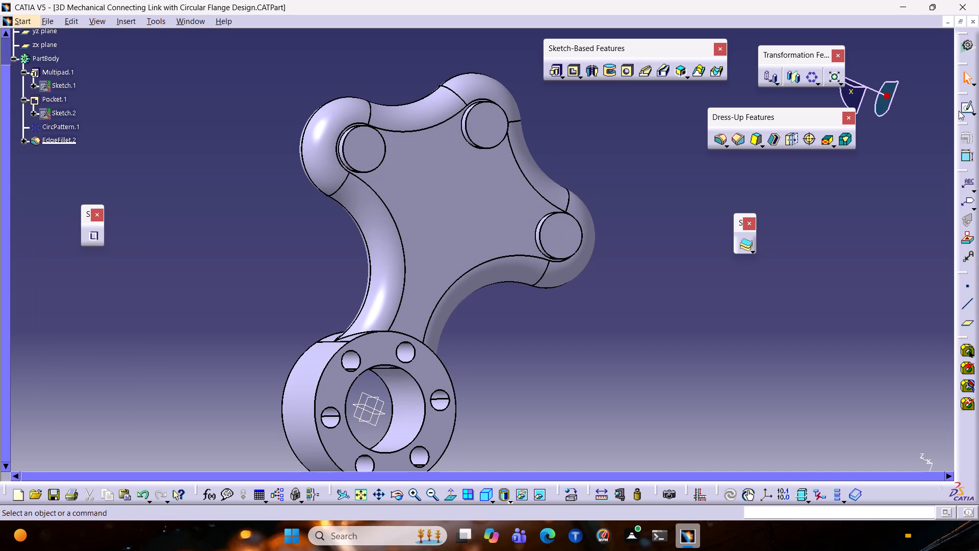
# Start a sketch on a lobe pin's end face on the link's opposite side and project all three pin faces into it.
pyautogui.click(354, 146)
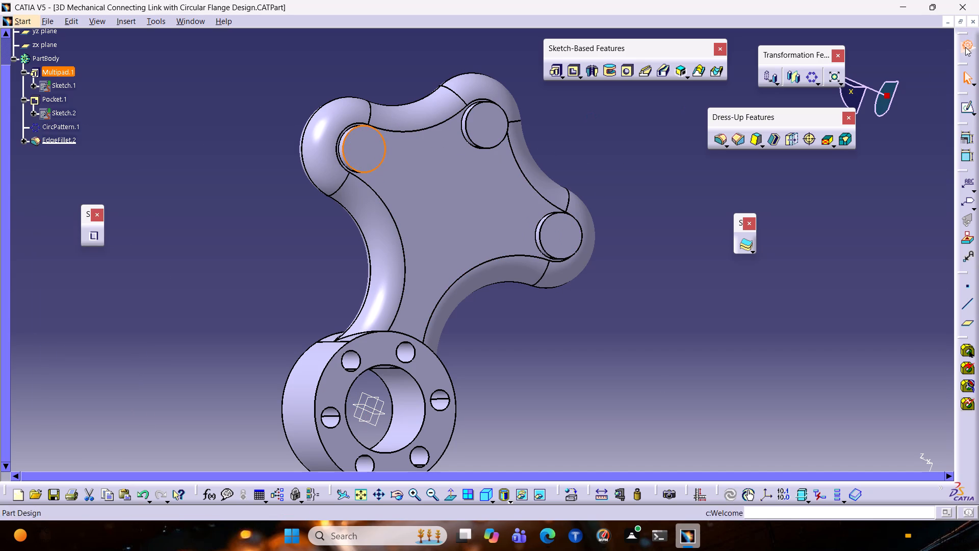
pyautogui.click(481, 498)
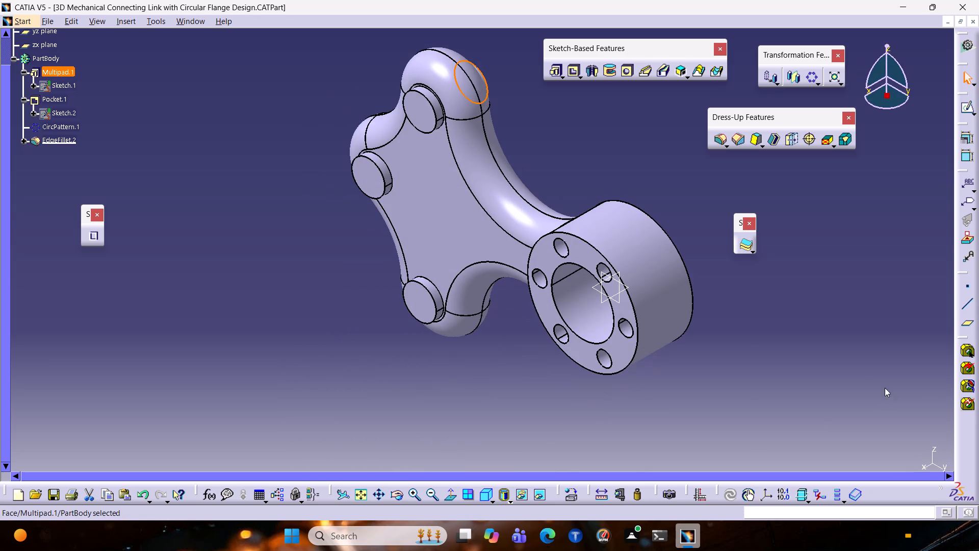
pyautogui.click(185, 140)
pyautogui.click(413, 115)
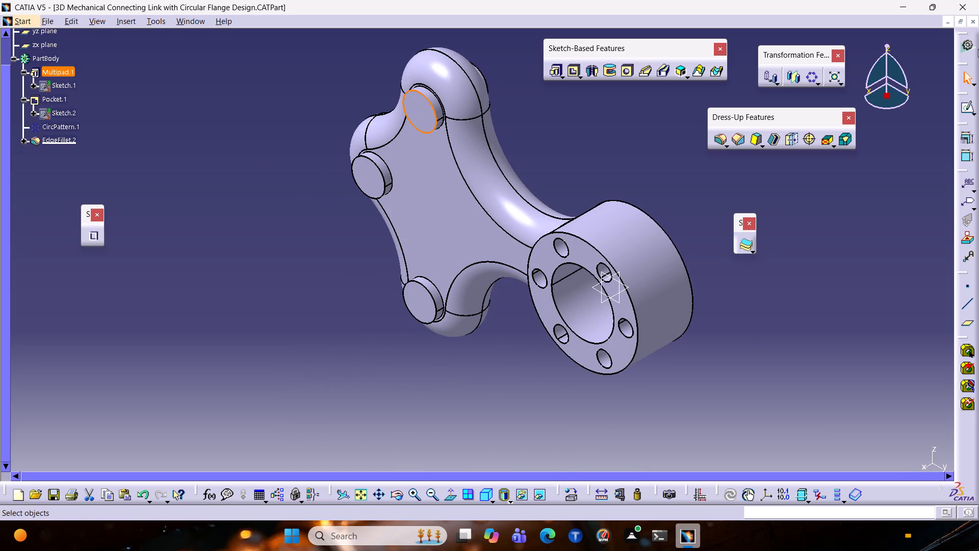
pyautogui.click(963, 111)
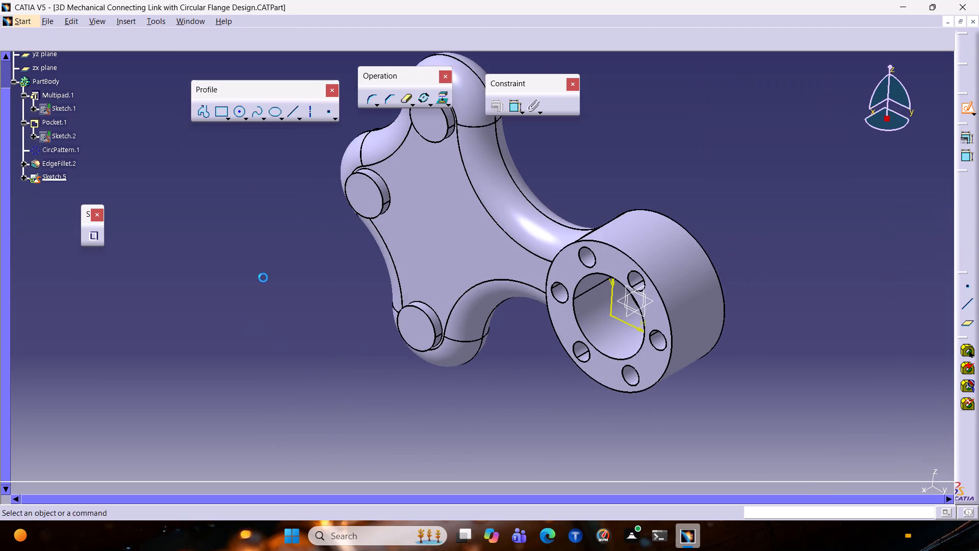
pyautogui.moveTo(333, 151); pyautogui.dragTo(287, 233, button='middle')
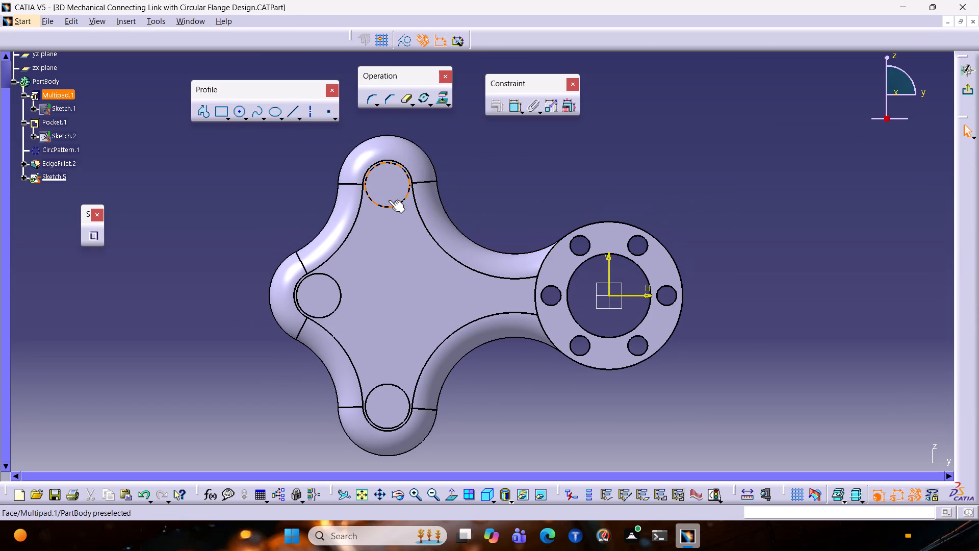
pyautogui.click(388, 200)
pyautogui.click(442, 98)
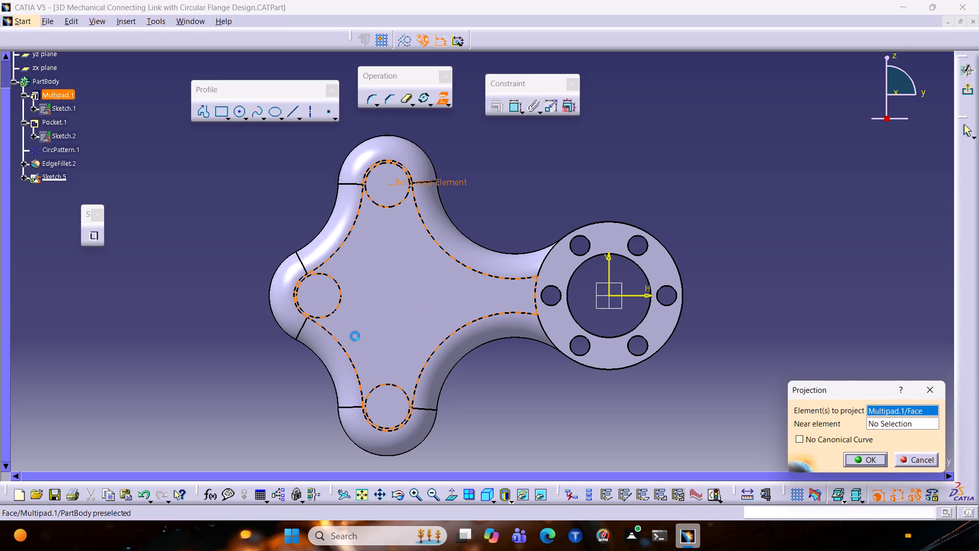
pyautogui.click(327, 301)
pyautogui.click(378, 399)
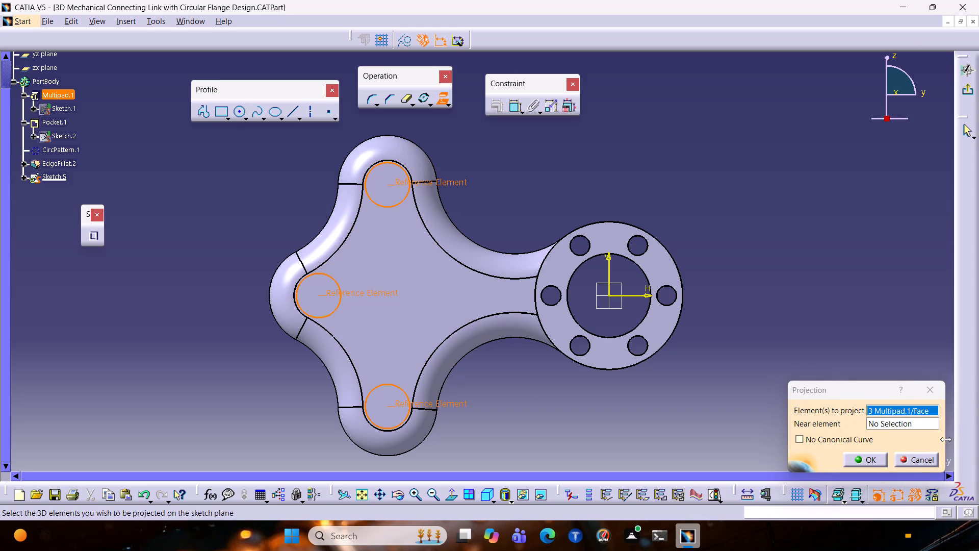
pyautogui.click(874, 457)
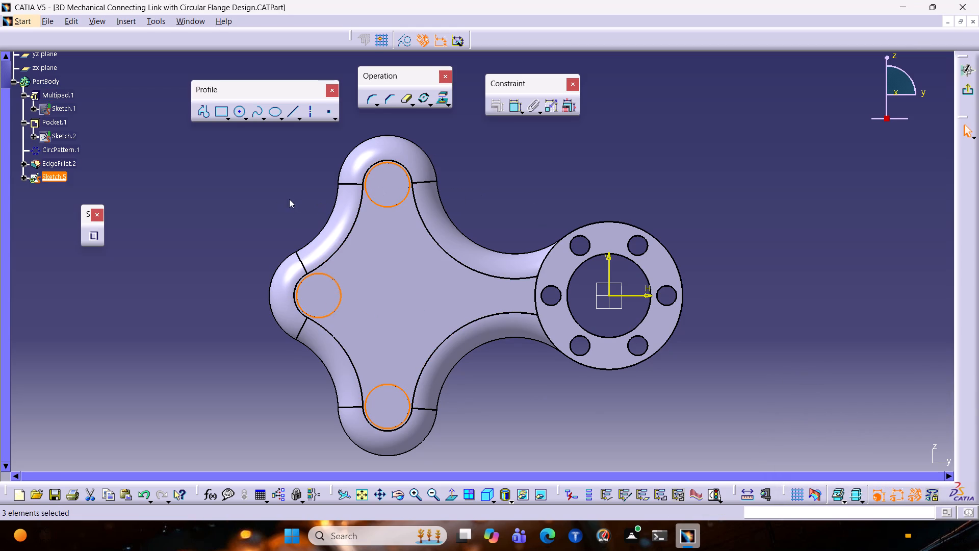
# Sketch a circle concentric with the upper lobe pin's projected outline and set its diameter to 12 mm.
pyautogui.keyDown('ctrl'); pyautogui.moveTo(289, 199); pyautogui.dragTo(321, 153, button='middle'); pyautogui.keyUp('ctrl')
pyautogui.moveTo(428, 129); pyautogui.dragTo(617, 257, button='middle')
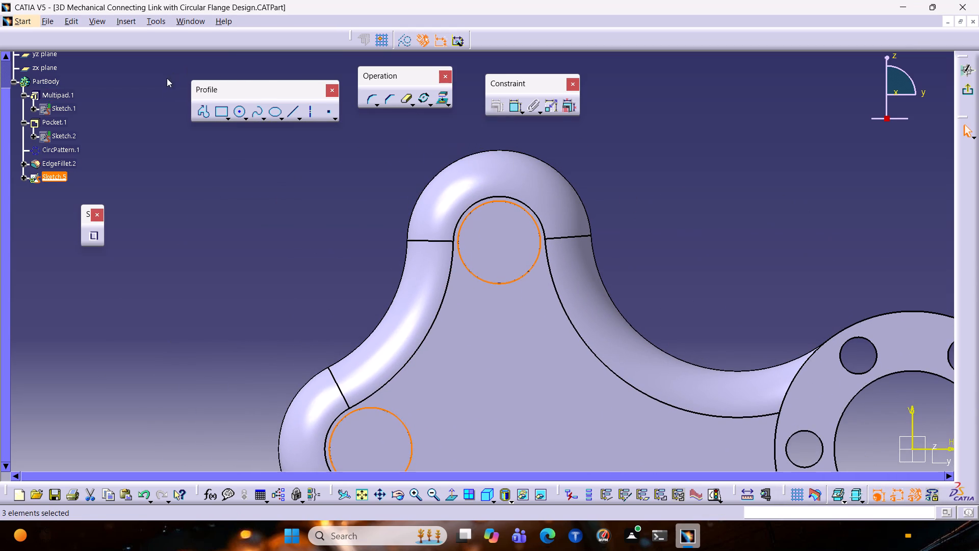
pyautogui.click(238, 116)
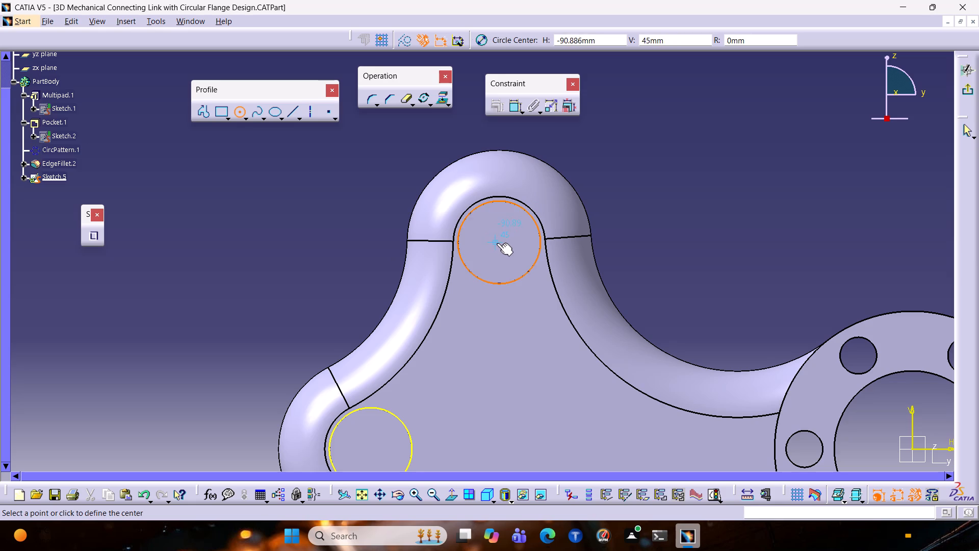
pyautogui.click(499, 243)
pyautogui.click(519, 270)
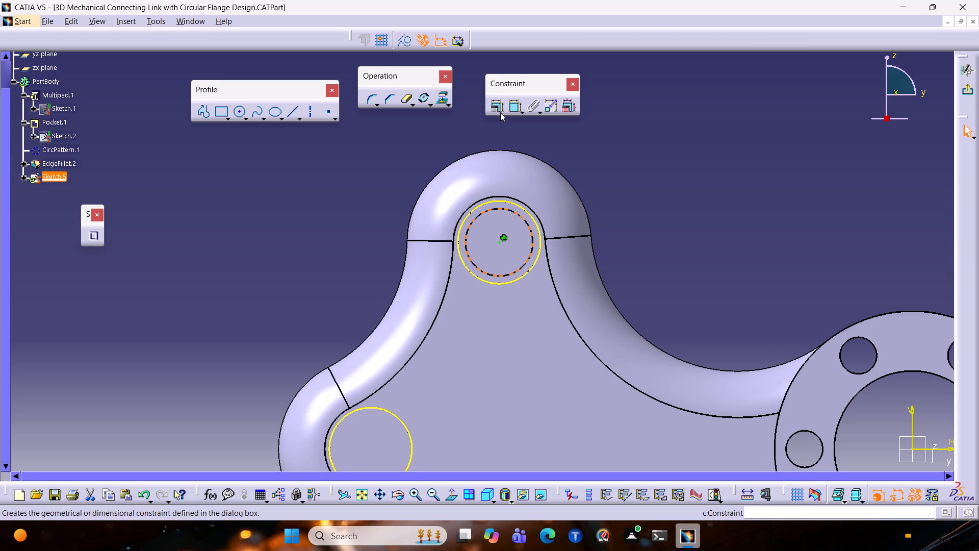
pyautogui.click(510, 106)
pyautogui.click(620, 202)
pyautogui.doubleClick(622, 200)
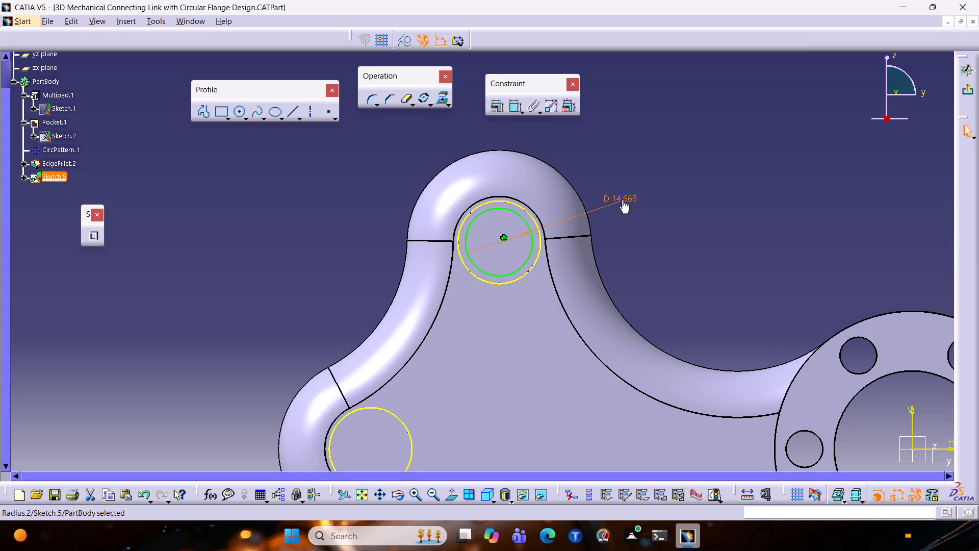
pyautogui.write('12')
pyautogui.press('Return')
# Sketch a smaller circle centred inside each of the other two projected lobe-pin outlines.
pyautogui.moveTo(319, 302); pyautogui.dragTo(336, 202, button='middle')
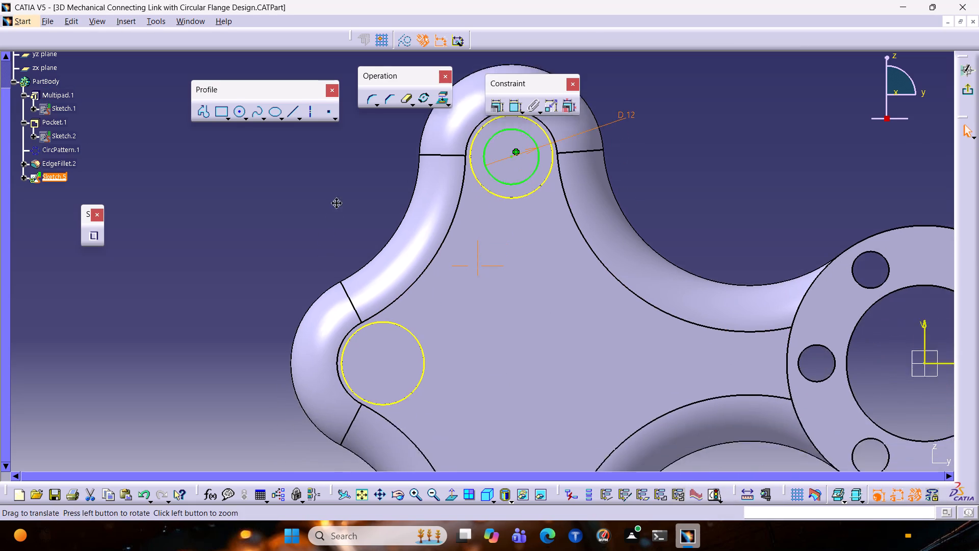
pyautogui.moveTo(336, 202); pyautogui.dragTo(341, 189, button='middle')
pyautogui.click(242, 113)
pyautogui.doubleClick(241, 111)
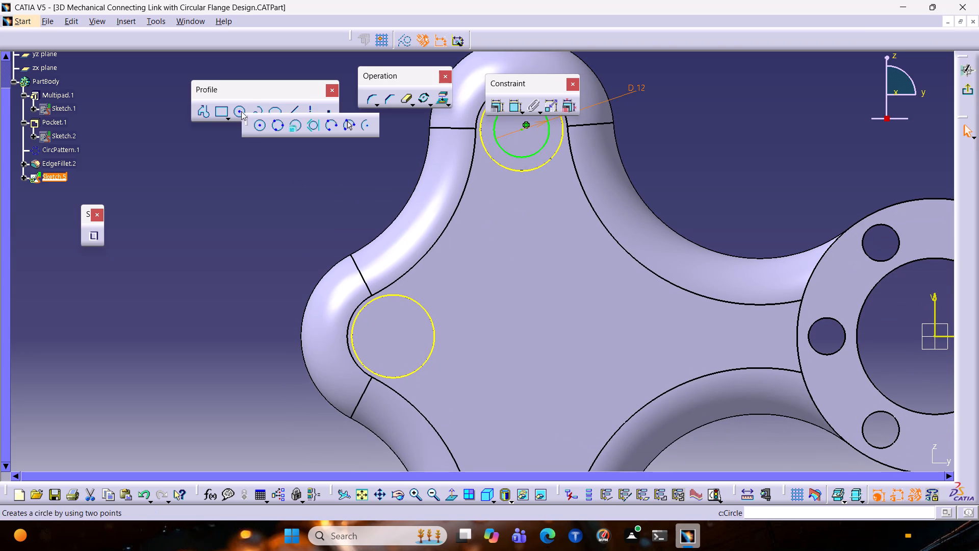
pyautogui.click(393, 337)
pyautogui.click(406, 360)
pyautogui.scroll(-1, 307, 252)
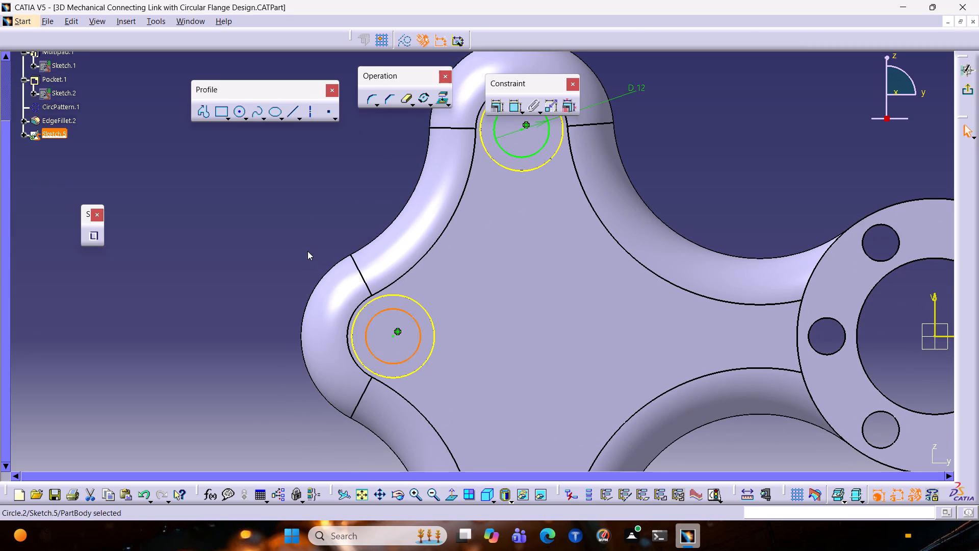
pyautogui.moveTo(307, 251); pyautogui.dragTo(294, 80, button='middle')
pyautogui.click(236, 117)
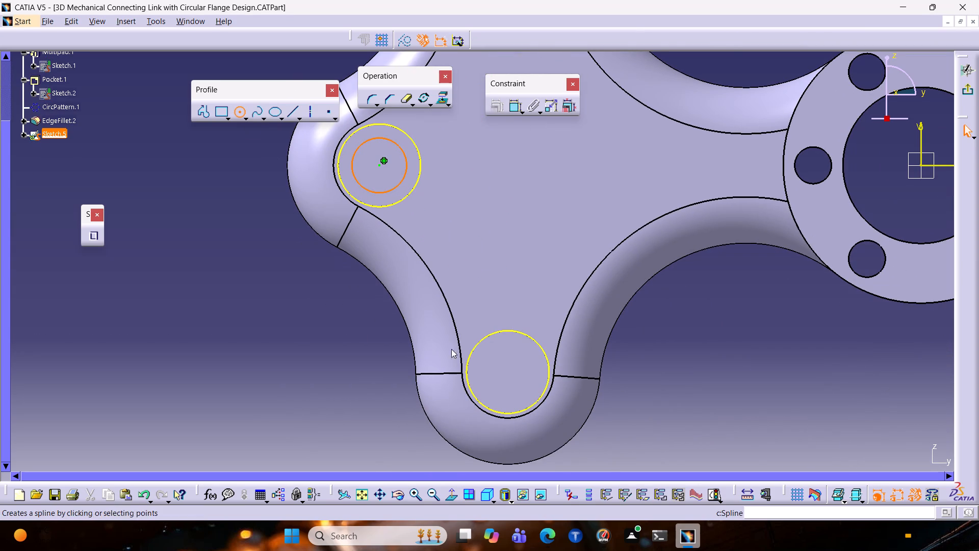
pyautogui.click(507, 371)
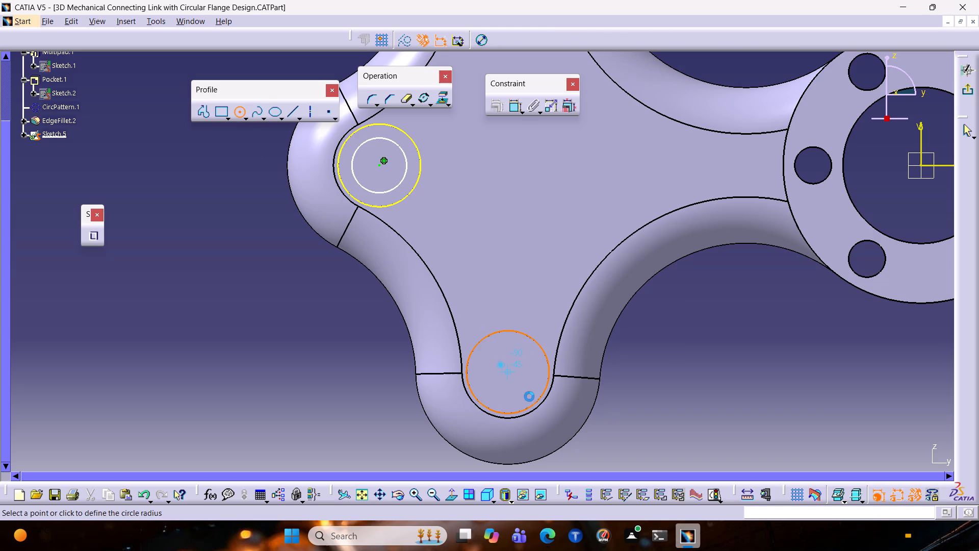
pyautogui.click(530, 398)
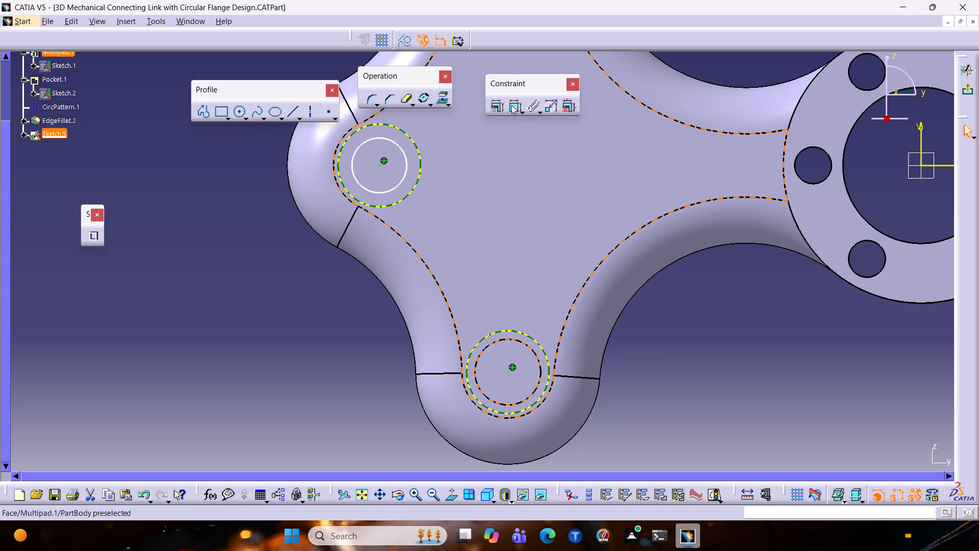
# Constrain the two undimensioned inner circles equal to the 12 mm circle and exit the sketch.
pyautogui.keyDown('ctrl'); pyautogui.click(394, 189); pyautogui.keyUp('ctrl')
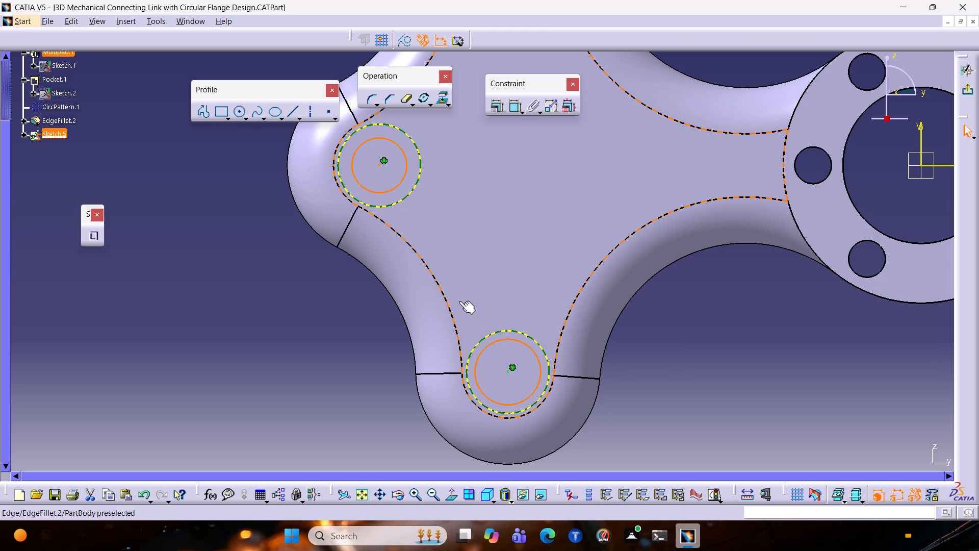
pyautogui.click(499, 106)
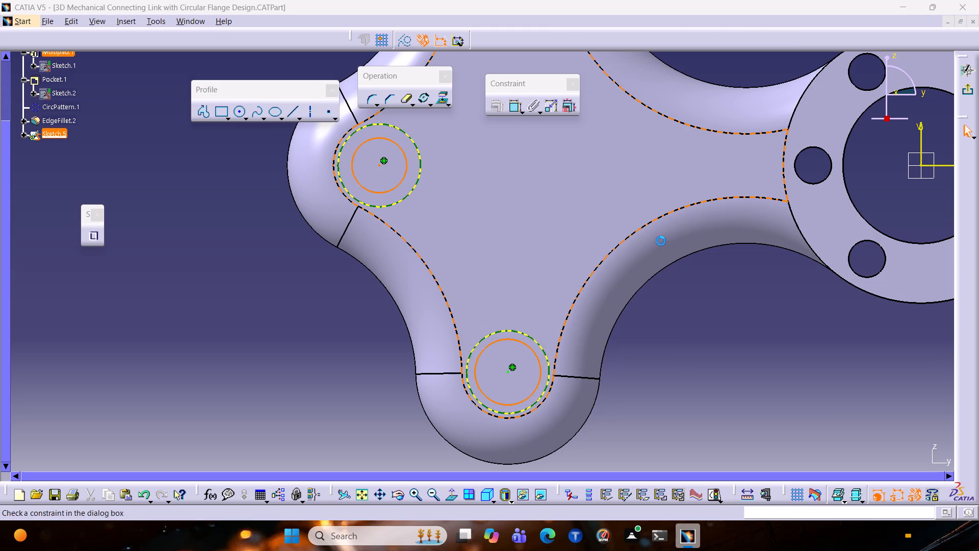
pyautogui.moveTo(709, 66); pyautogui.dragTo(620, 285, button='middle')
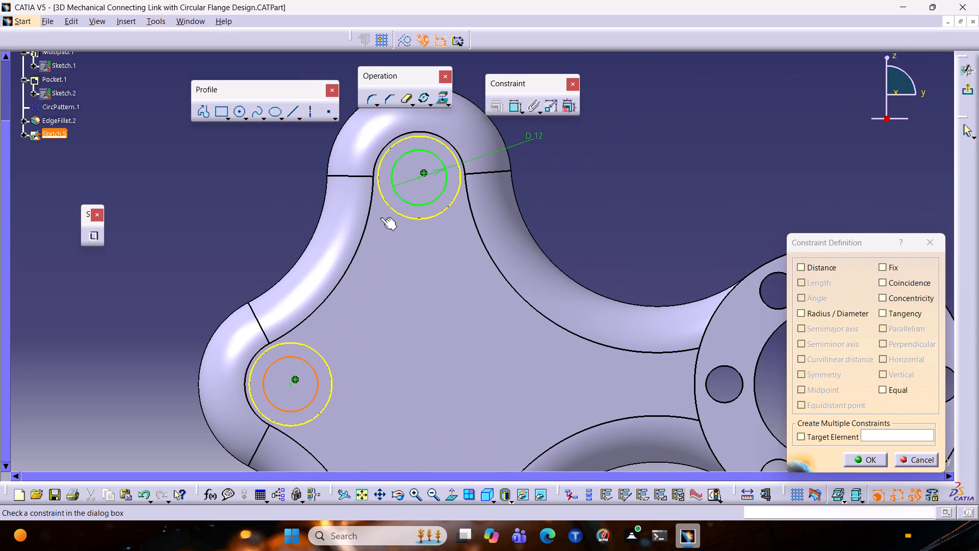
pyautogui.keyDown('ctrl'); pyautogui.click(415, 204); pyautogui.keyUp('ctrl')
pyautogui.click(939, 245)
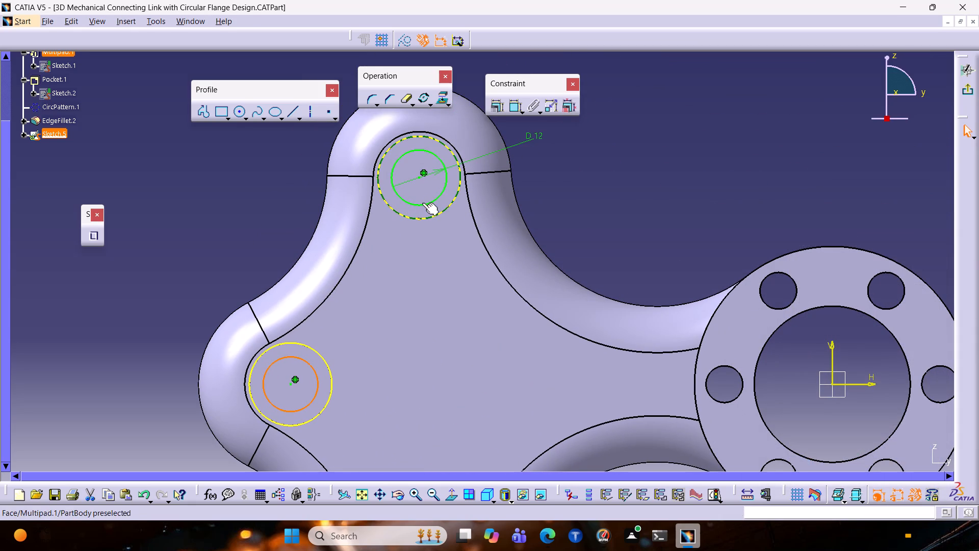
pyautogui.keyDown('ctrl'); pyautogui.click(420, 205); pyautogui.keyUp('ctrl')
pyautogui.click(496, 108)
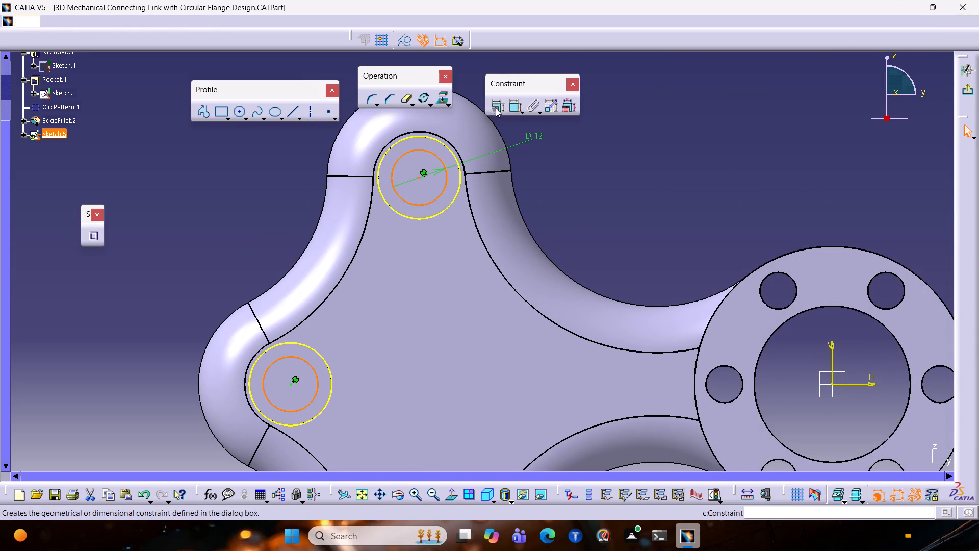
pyautogui.click(895, 387)
pyautogui.click(861, 461)
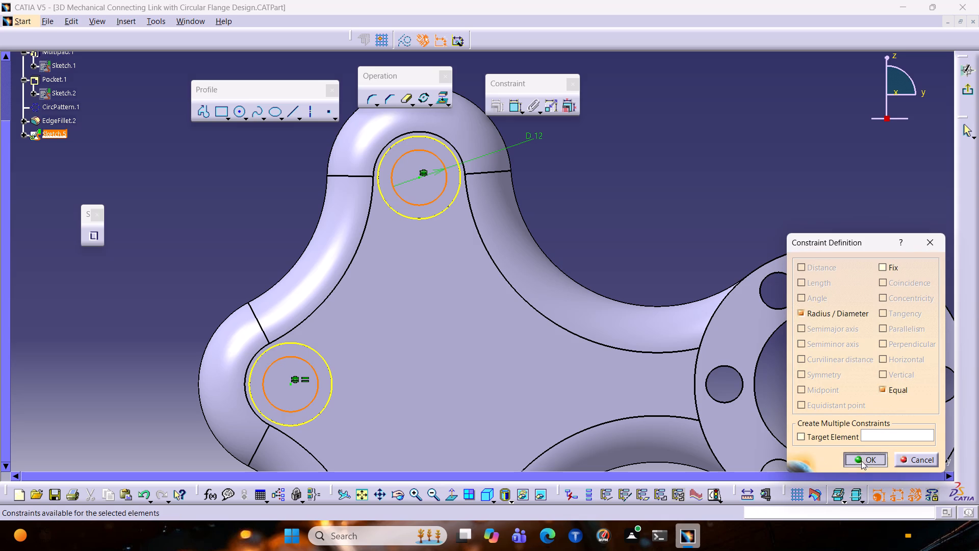
pyautogui.click(688, 215)
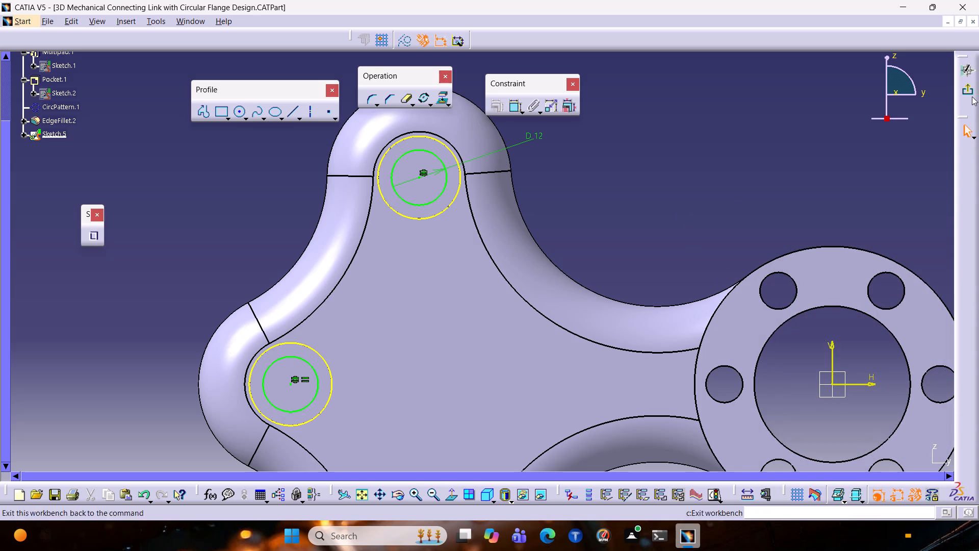
pyautogui.click(971, 93)
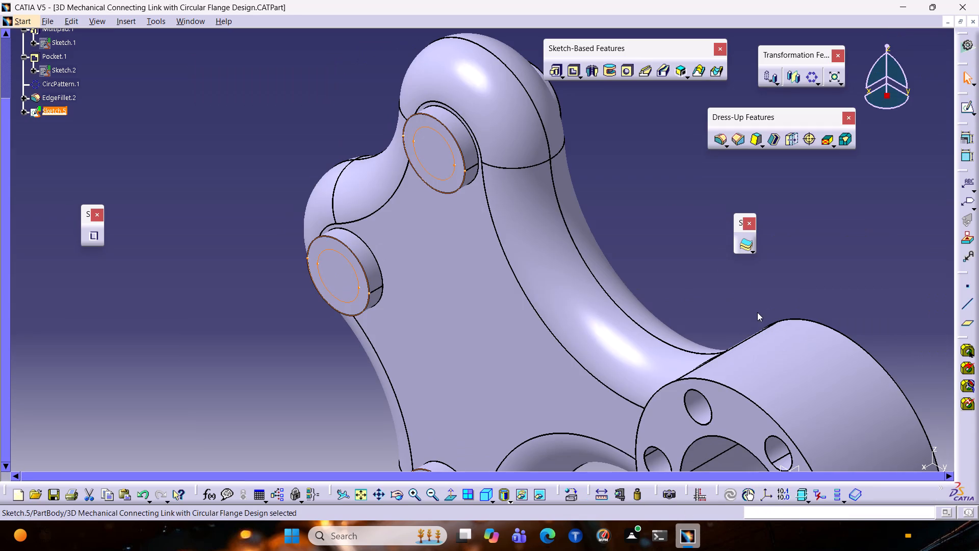
# Reopen the lobe-pin sketch, convert the three projected outer circles to construction elements, and exit the sketch.
pyautogui.doubleClick(453, 168)
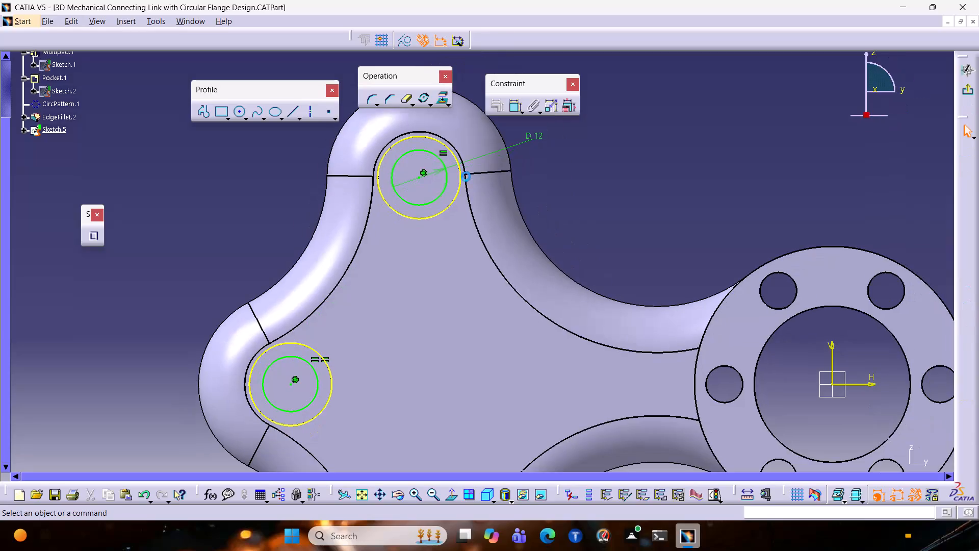
pyautogui.click(459, 187)
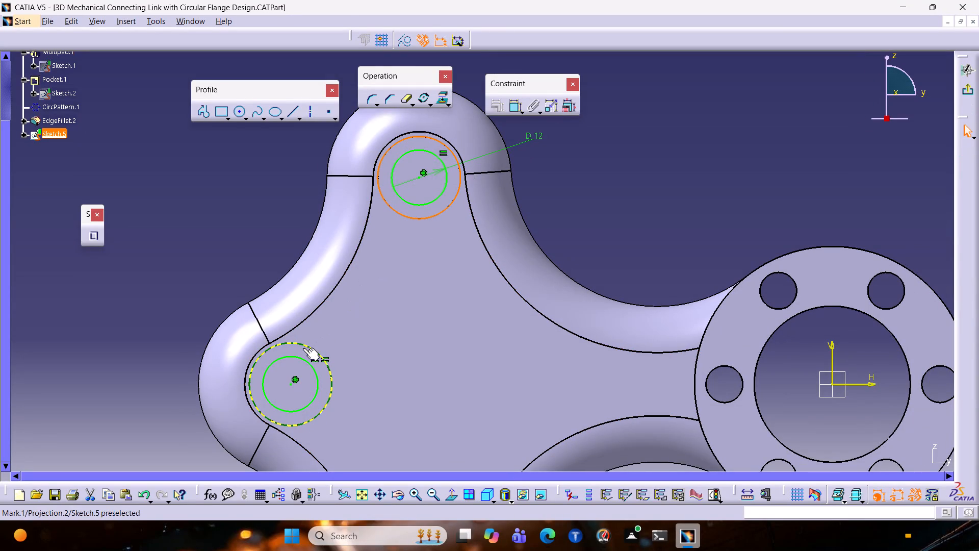
pyautogui.keyDown('ctrl'); pyautogui.click(305, 347); pyautogui.keyUp('ctrl')
pyautogui.moveTo(252, 294); pyautogui.dragTo(289, 106, button='middle')
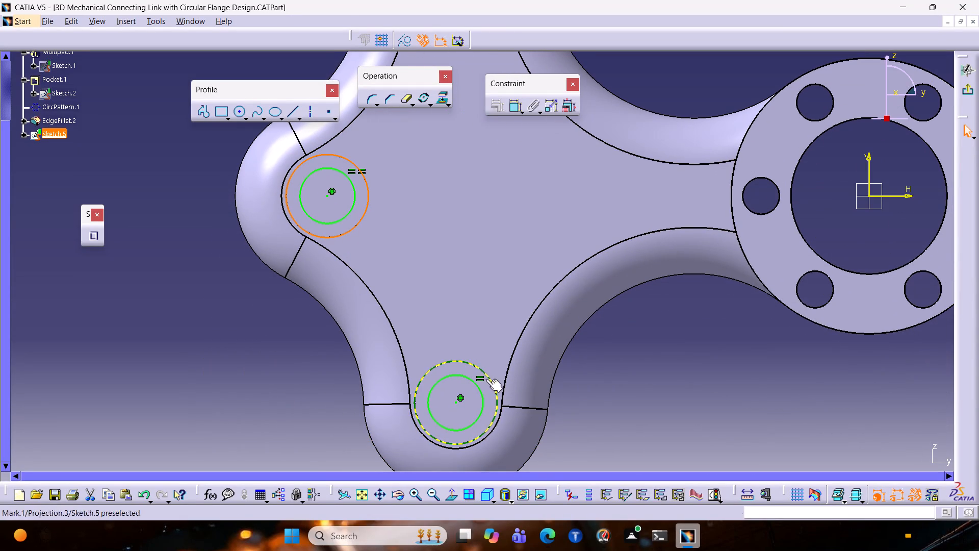
pyautogui.keyDown('ctrl'); pyautogui.click(489, 378); pyautogui.keyUp('ctrl')
pyautogui.click(404, 43)
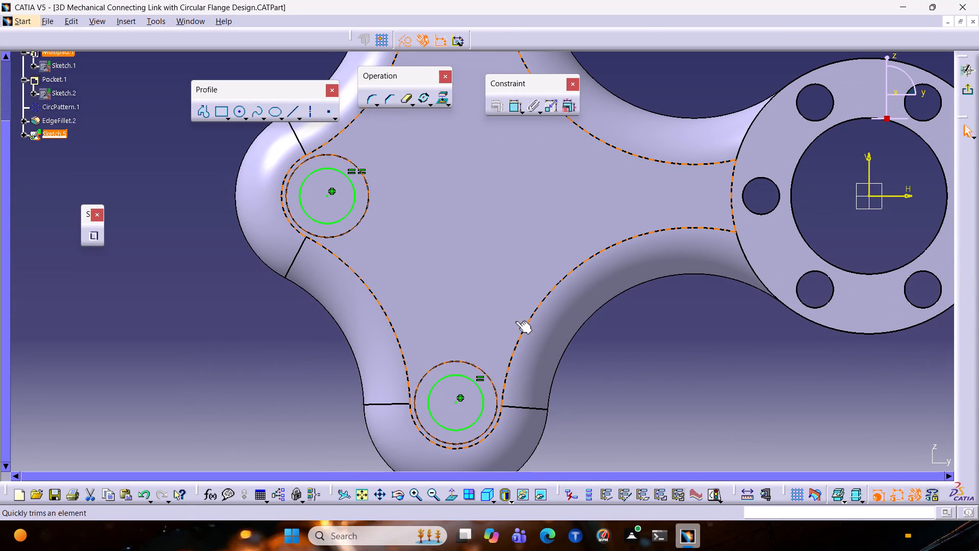
pyautogui.click(643, 93)
pyautogui.moveTo(643, 93); pyautogui.dragTo(578, 142, button='middle')
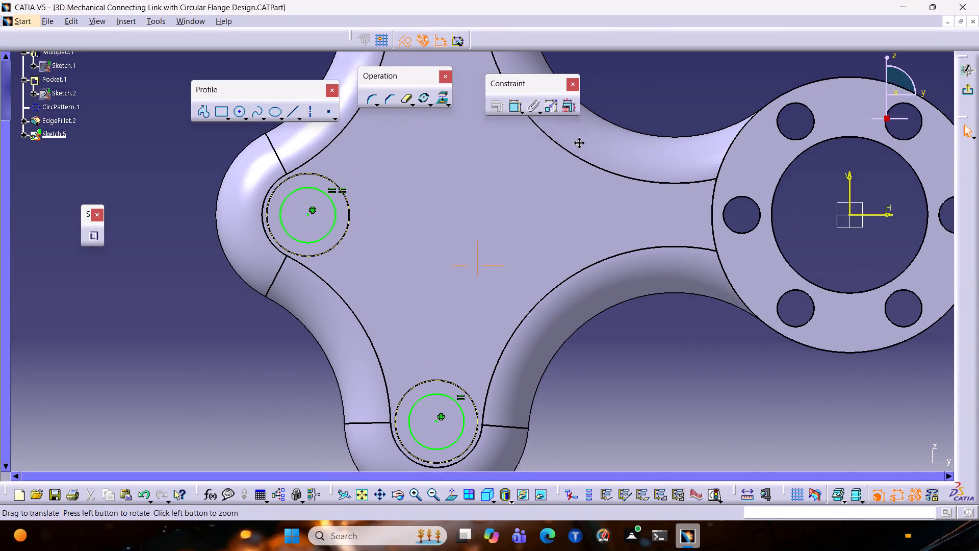
pyautogui.moveTo(578, 142); pyautogui.dragTo(486, 186, button='middle')
pyautogui.click(963, 86)
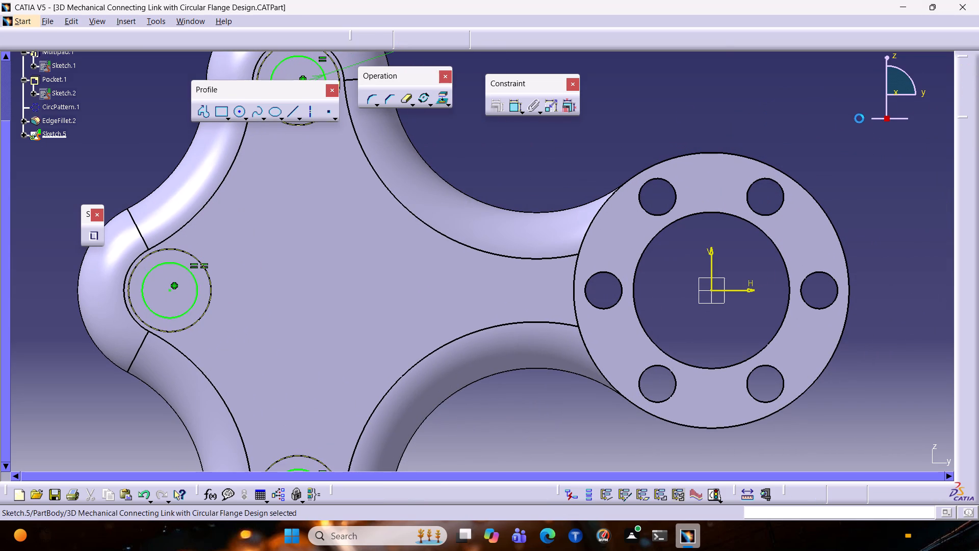
# Cut the three 12 mm circles through the lobe pins with an Up to last pocket.
pyautogui.click(572, 66)
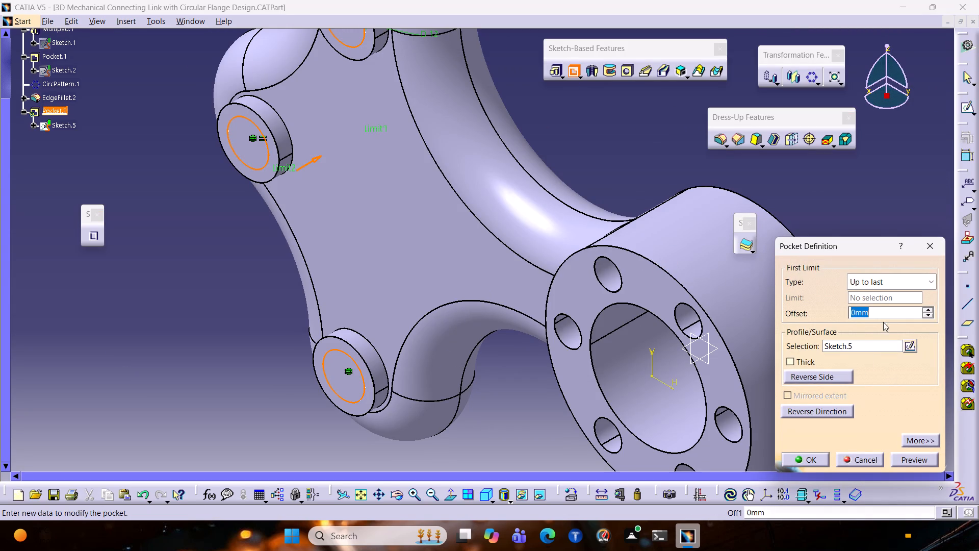
pyautogui.click(901, 459)
pyautogui.moveTo(528, 101); pyautogui.dragTo(337, 377, button='middle')
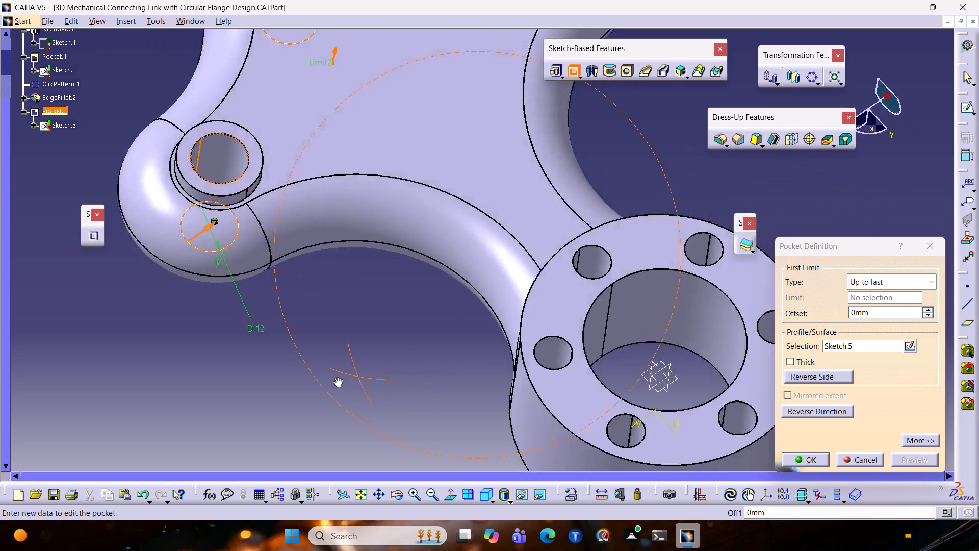
pyautogui.moveTo(337, 377); pyautogui.dragTo(371, 328, button='middle')
pyautogui.moveTo(623, 121); pyautogui.dragTo(591, 214, button='middle')
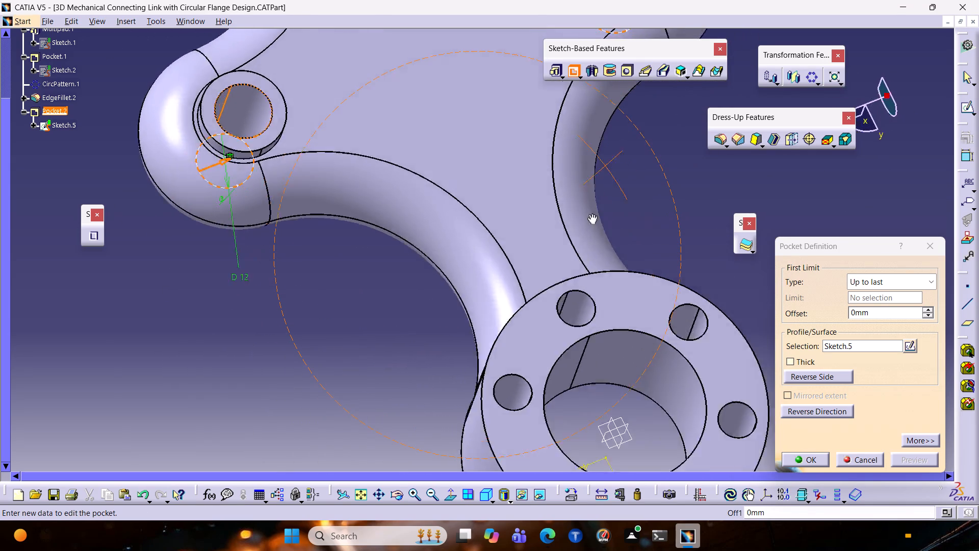
pyautogui.moveTo(591, 214); pyautogui.dragTo(165, 281, button='middle')
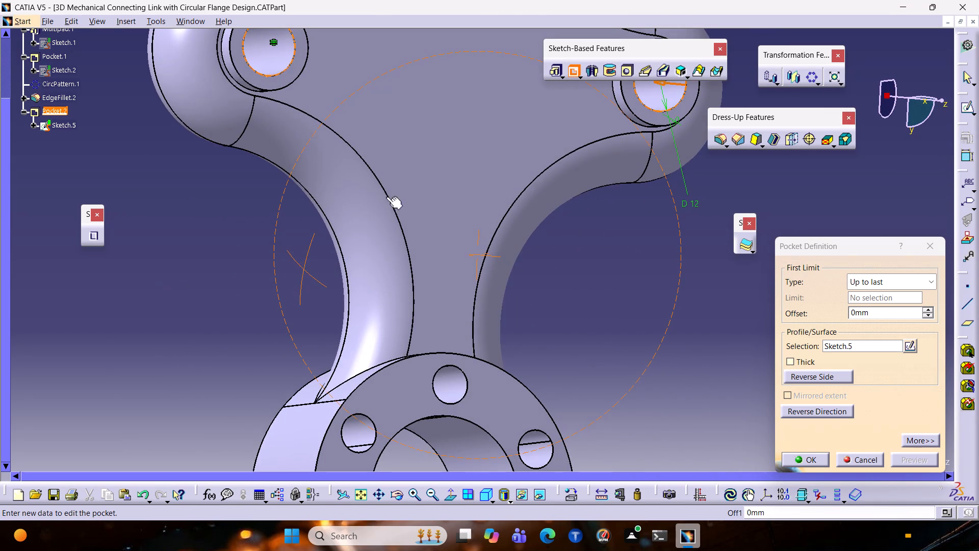
pyautogui.click(807, 458)
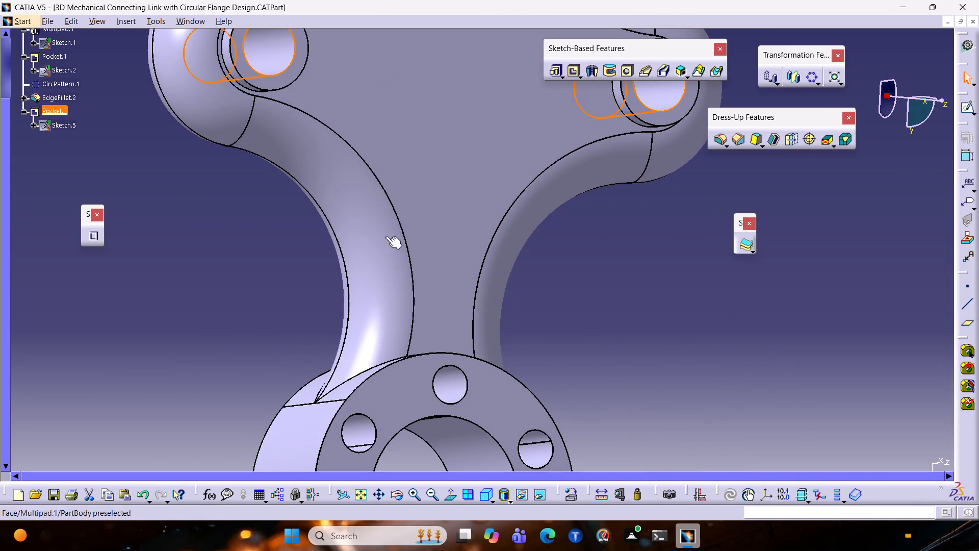
# Start a new sketch on the yz plane.
pyautogui.scroll(1, 58, 99)
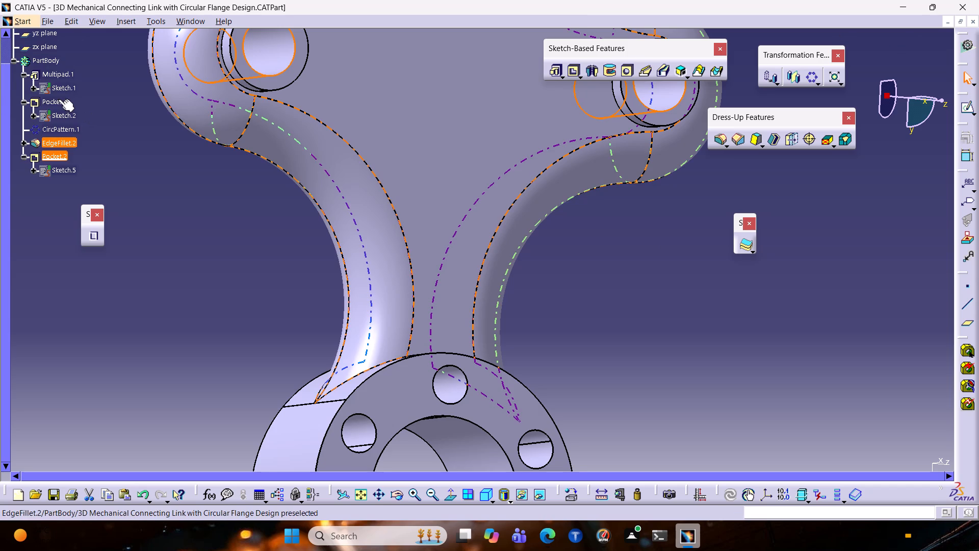
pyautogui.scroll(1, 58, 99)
pyautogui.click(39, 81)
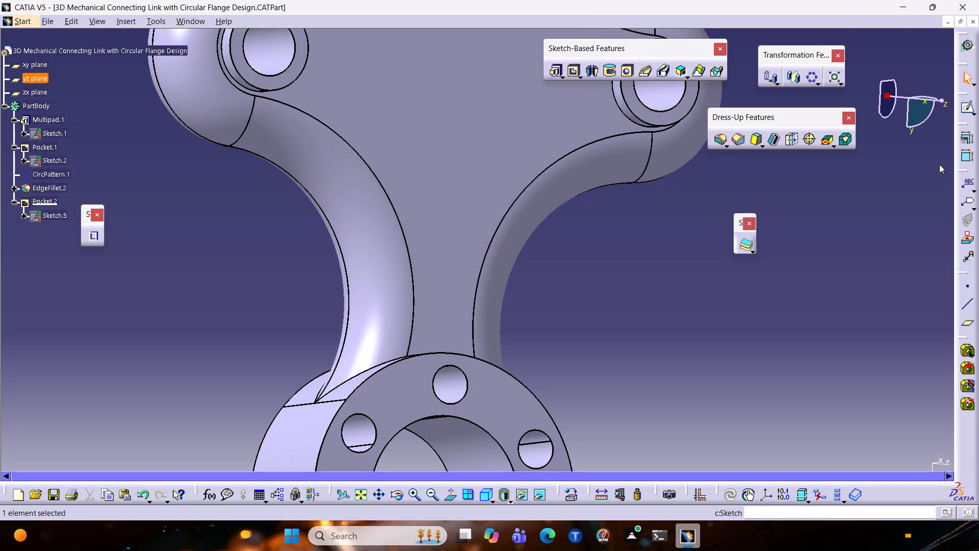
pyautogui.click(962, 111)
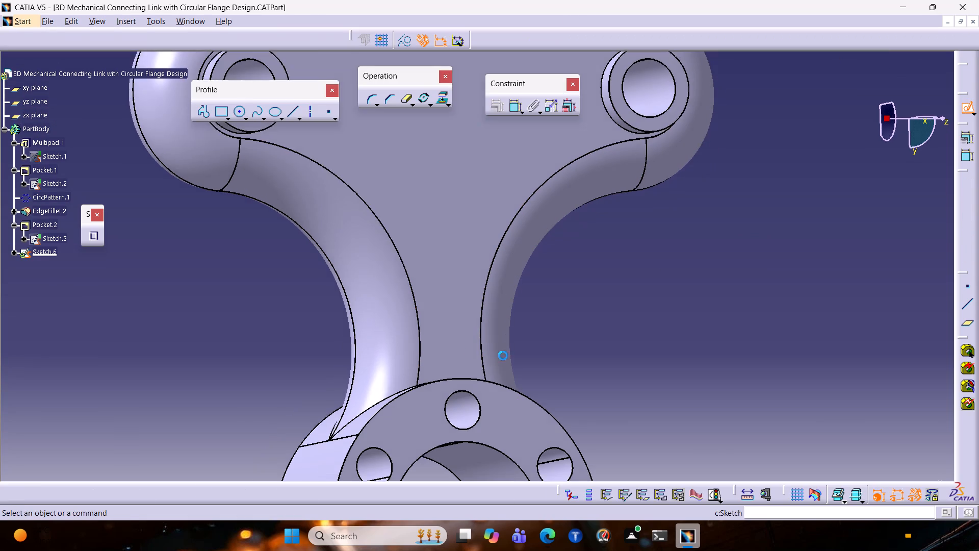
pyautogui.keyDown('ctrl'); pyautogui.moveTo(591, 169); pyautogui.dragTo(557, 215, button='middle'); pyautogui.keyUp('ctrl')
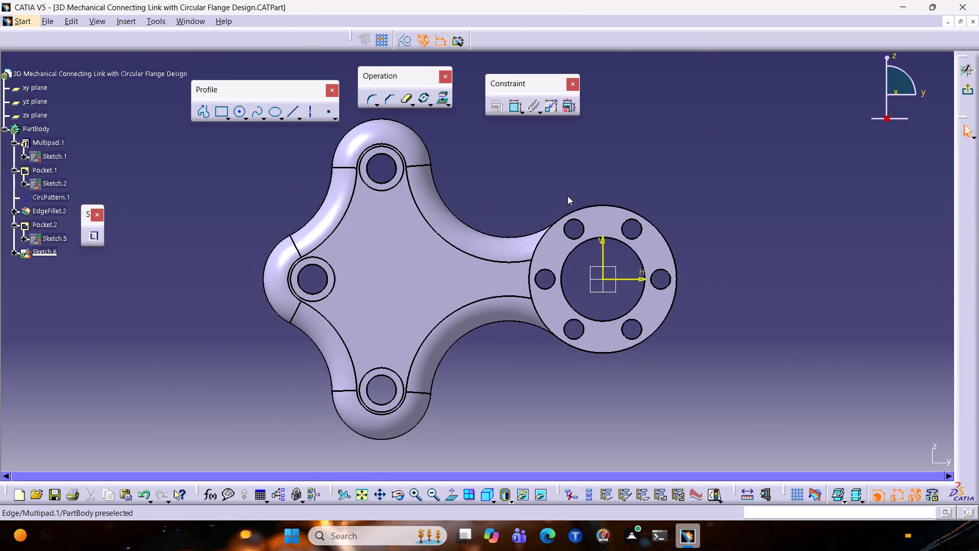
pyautogui.scroll(-1, 638, 183)
pyautogui.moveTo(638, 183); pyautogui.dragTo(431, 170, button='middle')
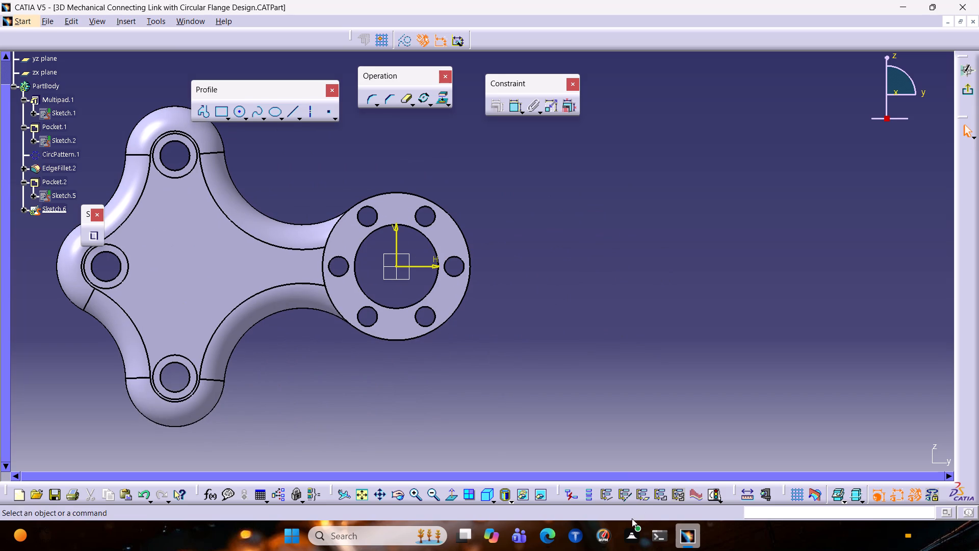
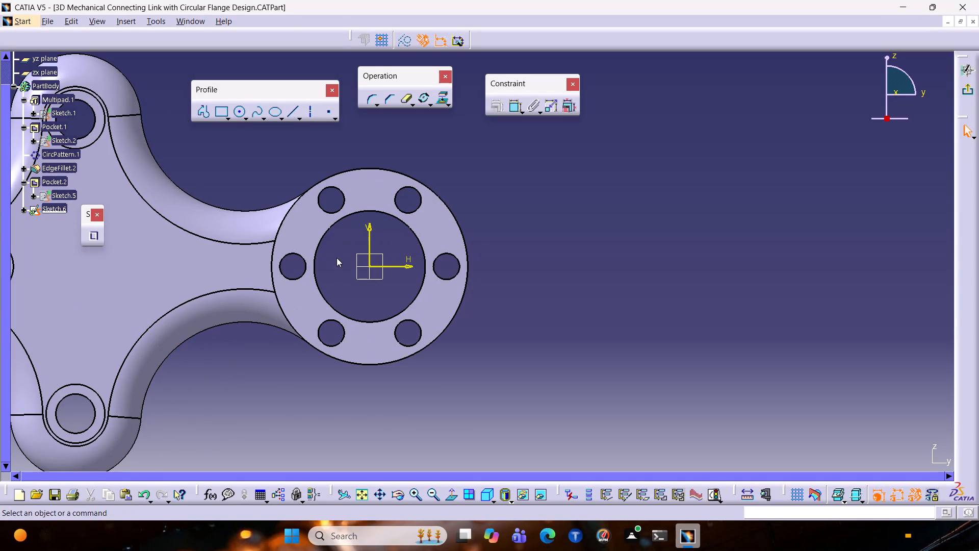
# Examine the circular flange, its holes and its junction with the link body from several angles.
pyautogui.moveTo(500, 230); pyautogui.dragTo(484, 246, button='middle')
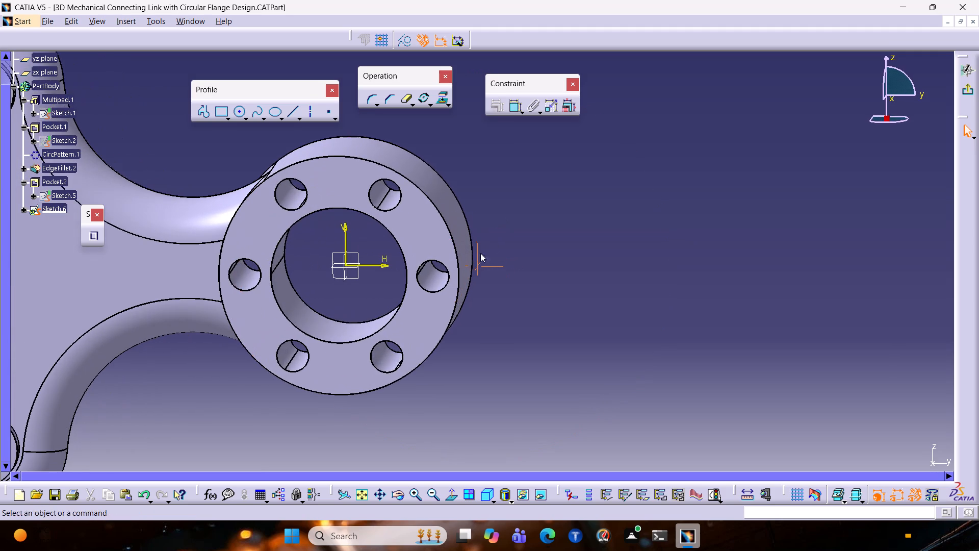
pyautogui.keyDown('ctrl'); pyautogui.scroll(1, 480, 259); pyautogui.keyUp('ctrl')
pyautogui.keyDown('ctrl'); pyautogui.moveTo(525, 234); pyautogui.dragTo(483, 310, button='middle'); pyautogui.keyUp('ctrl')
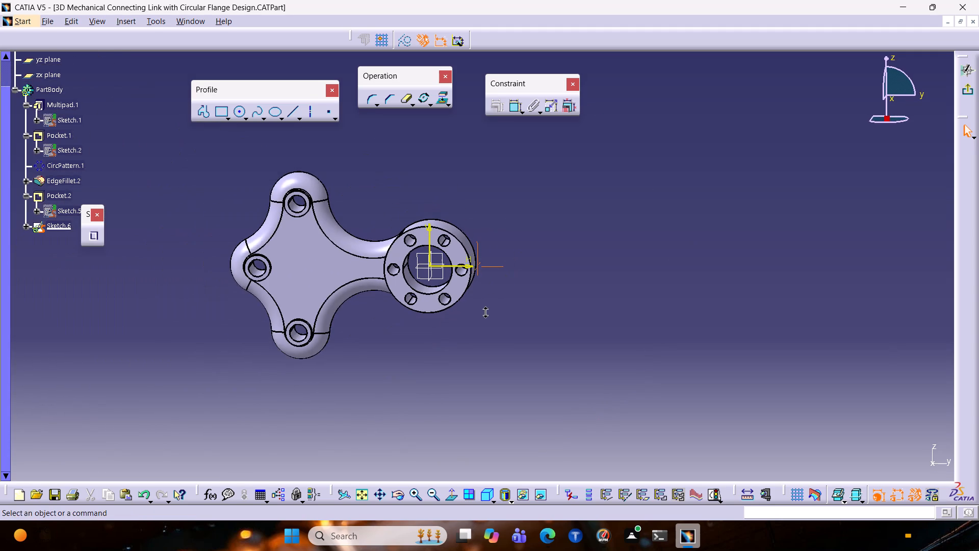
pyautogui.keyDown('ctrl'); pyautogui.moveTo(483, 310); pyautogui.dragTo(484, 308, button='middle'); pyautogui.keyUp('ctrl')
pyautogui.moveTo(502, 292); pyautogui.dragTo(573, 267, button='middle')
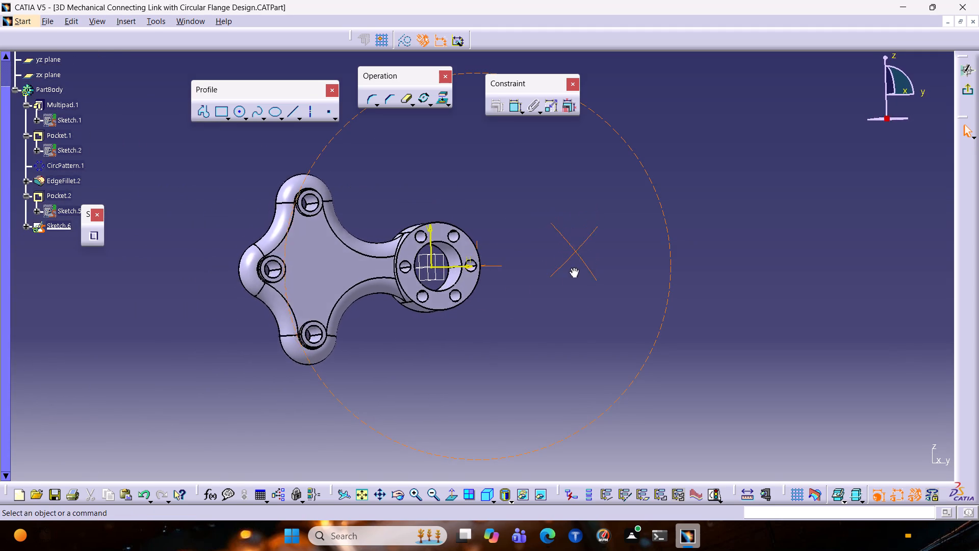
pyautogui.moveTo(573, 267); pyautogui.dragTo(565, 349, button='middle')
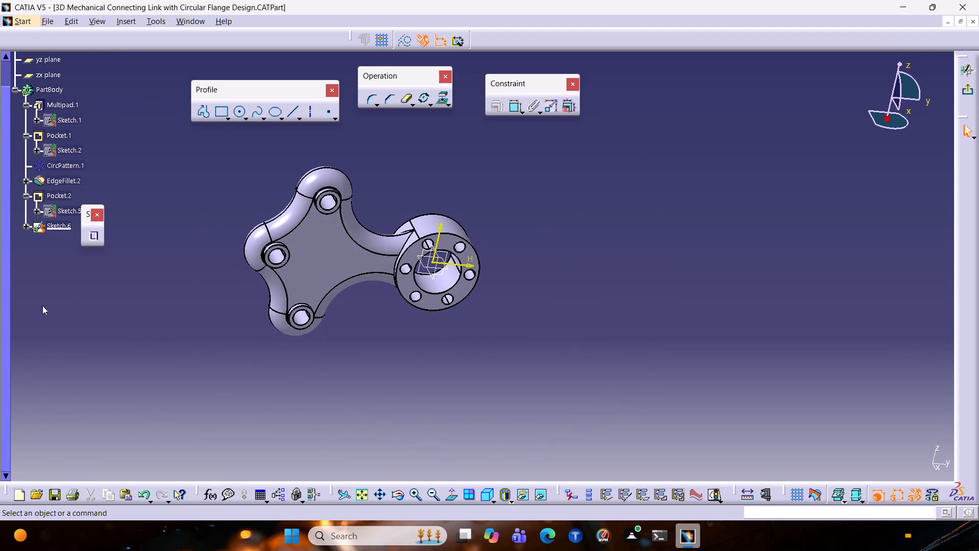
pyautogui.scroll(1, 268, 243)
pyautogui.keyDown('ctrl'); pyautogui.moveTo(446, 328); pyautogui.dragTo(537, 274, button='middle'); pyautogui.keyUp('ctrl')
pyautogui.keyDown('ctrl'); pyautogui.moveTo(531, 278); pyautogui.dragTo(417, 234, button='middle'); pyautogui.keyUp('ctrl')
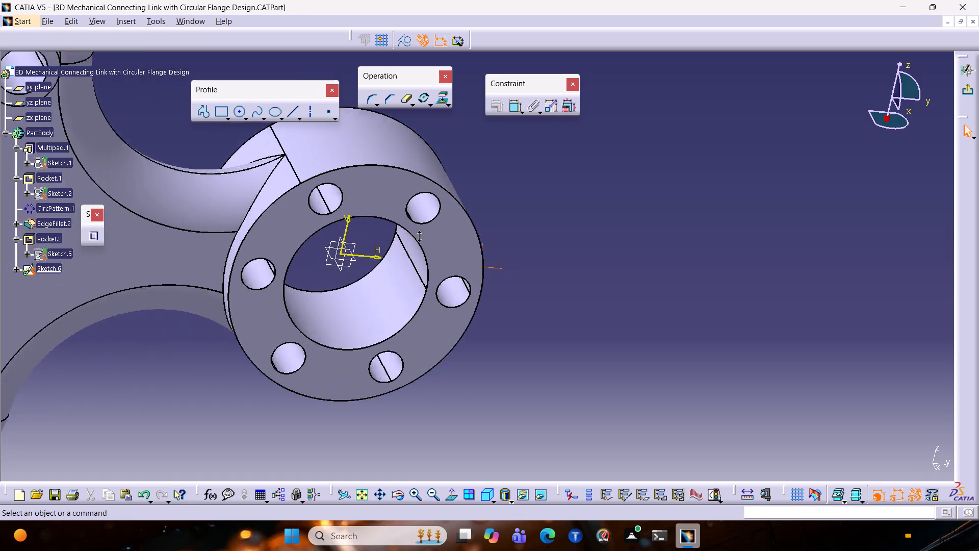
pyautogui.keyDown('ctrl'); pyautogui.moveTo(417, 234); pyautogui.dragTo(416, 327, button='middle'); pyautogui.keyUp('ctrl')
pyautogui.keyDown('ctrl'); pyautogui.moveTo(479, 275); pyautogui.dragTo(506, 225, button='middle'); pyautogui.keyUp('ctrl')
pyautogui.moveTo(504, 254); pyautogui.dragTo(348, 218, button='middle')
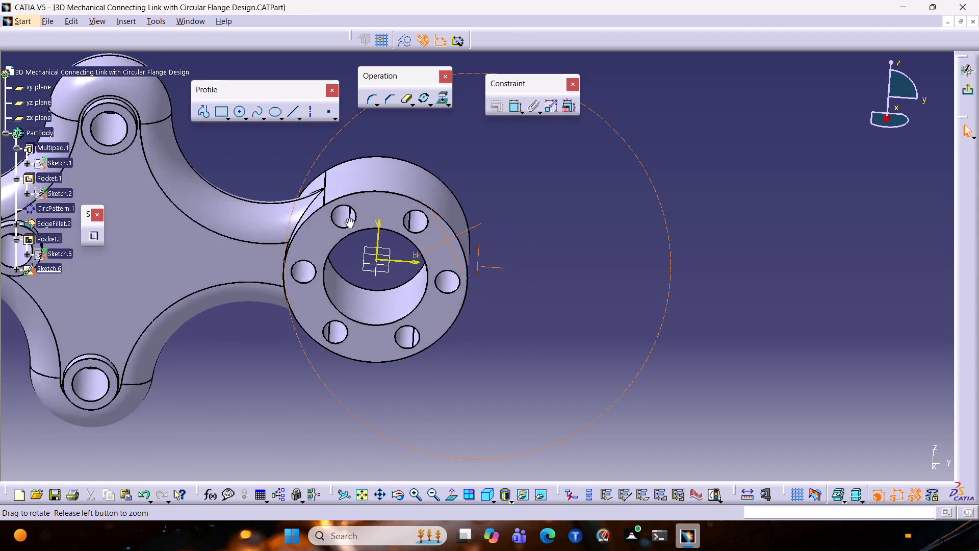
pyautogui.moveTo(348, 218); pyautogui.dragTo(477, 290, button='middle')
pyautogui.keyDown('ctrl'); pyautogui.moveTo(286, 211); pyautogui.dragTo(344, 180, button='middle'); pyautogui.keyUp('ctrl')
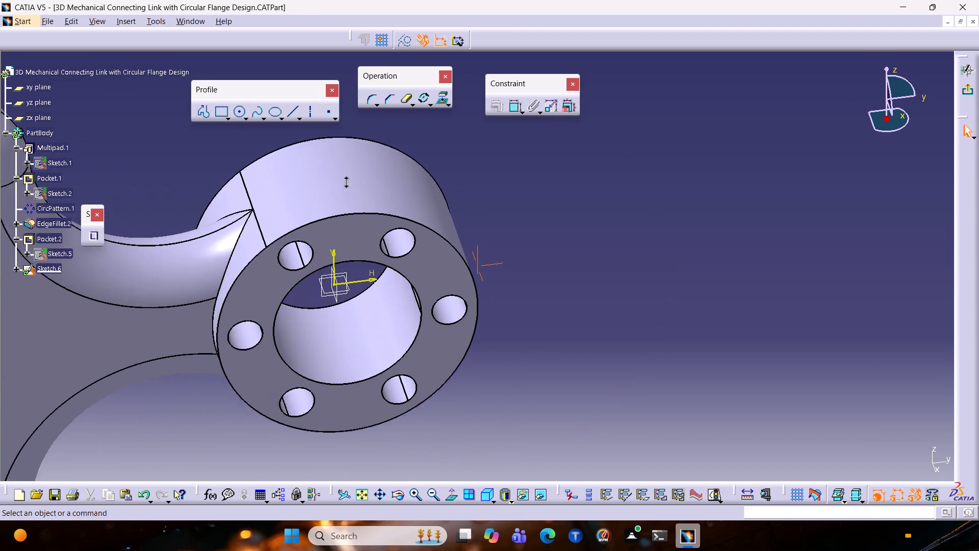
pyautogui.keyDown('ctrl'); pyautogui.moveTo(344, 180); pyautogui.dragTo(348, 178, button='middle'); pyautogui.keyUp('ctrl')
# Reopen the multi-pad's base sketch and delete the 60 mm flange circle's large arc on the side away from the lobes.
pyautogui.doubleClick(68, 162)
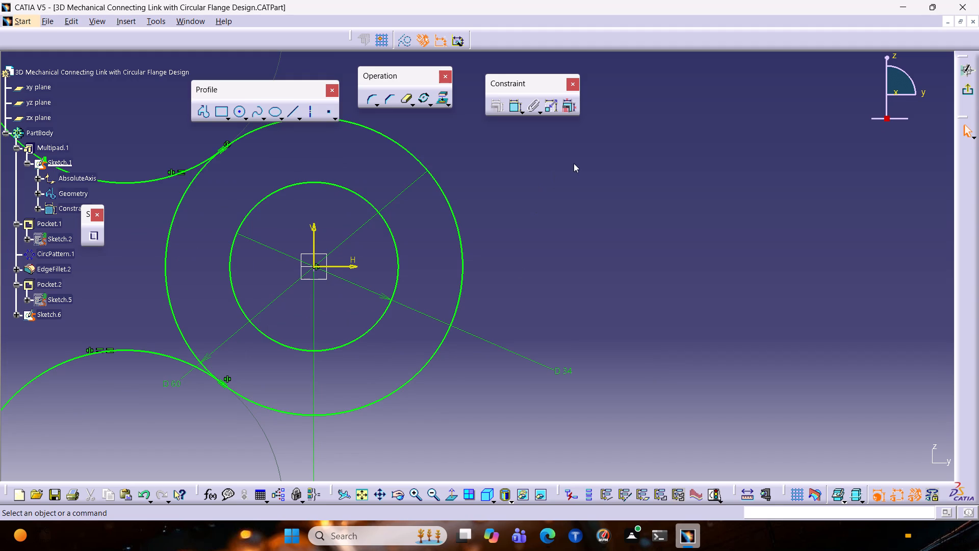
pyautogui.keyDown('ctrl'); pyautogui.moveTo(574, 162); pyautogui.dragTo(468, 273, button='middle'); pyautogui.keyUp('ctrl')
pyautogui.keyDown('ctrl'); pyautogui.moveTo(408, 206); pyautogui.dragTo(443, 158, button='middle'); pyautogui.keyUp('ctrl')
pyautogui.moveTo(476, 174); pyautogui.dragTo(572, 165, button='middle')
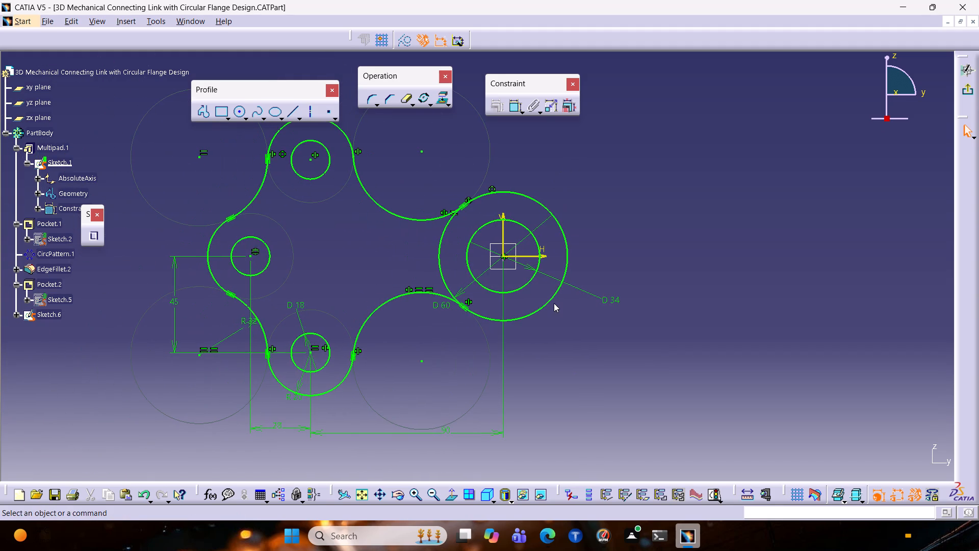
pyautogui.click(556, 295)
pyautogui.press('Delete')
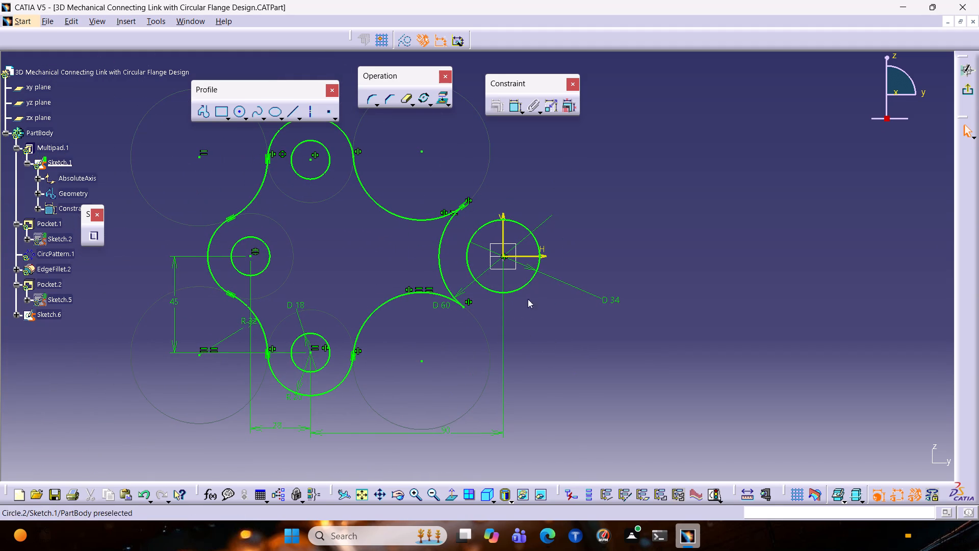
# Close the remaining flange arc into a full 60 mm circle with Close Arc and exit the sketch.
pyautogui.click(440, 262)
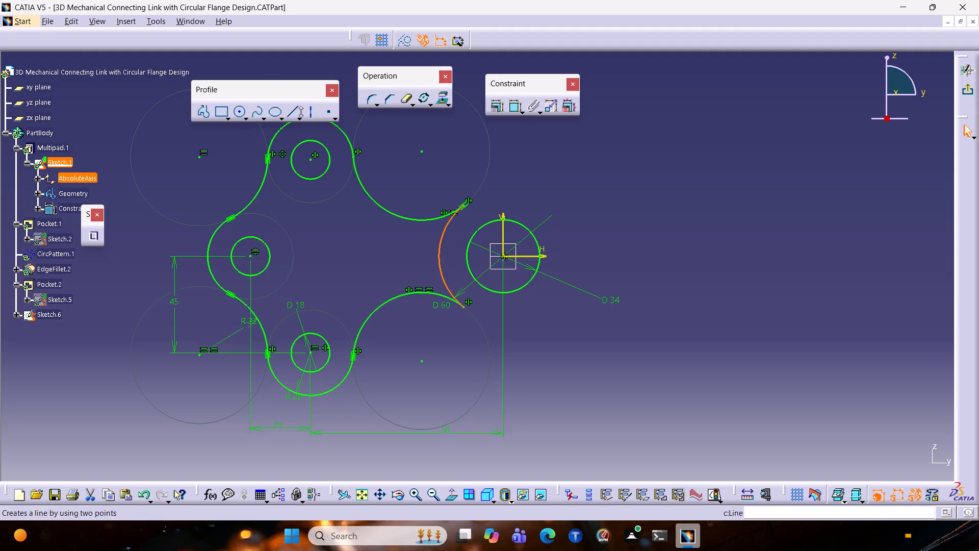
pyautogui.click(417, 102)
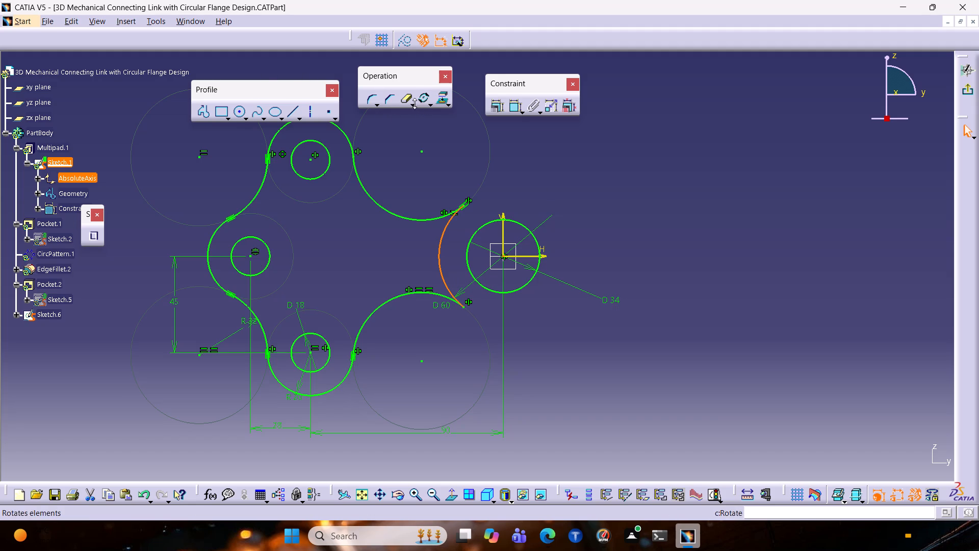
pyautogui.moveTo(419, 99); pyautogui.dragTo(423, 94)
pyautogui.click(407, 105)
pyautogui.click(411, 106)
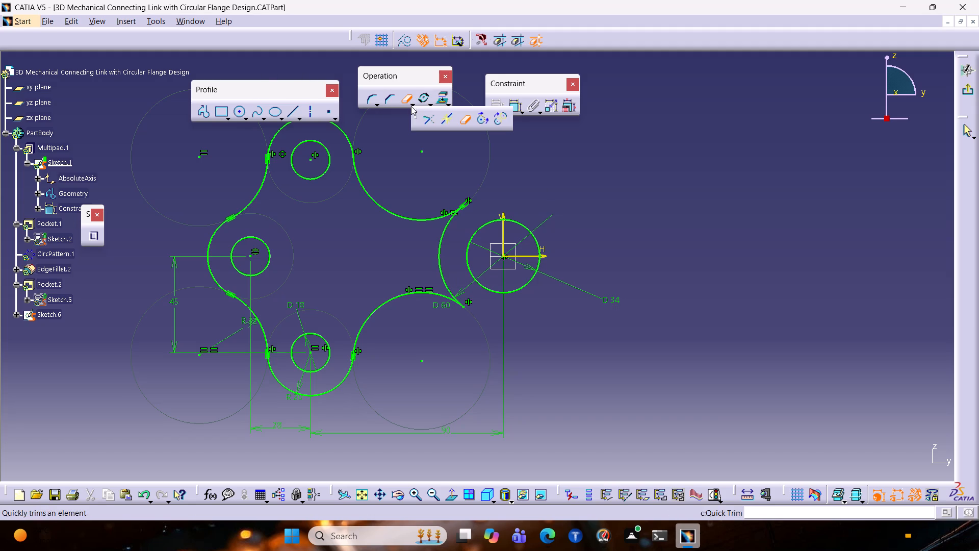
pyautogui.click(475, 118)
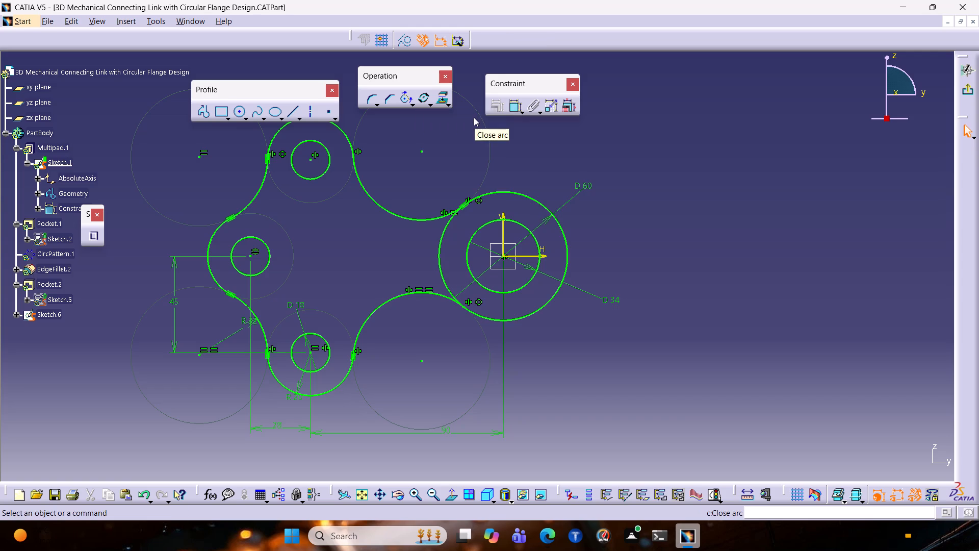
pyautogui.click(626, 231)
pyautogui.doubleClick(61, 150)
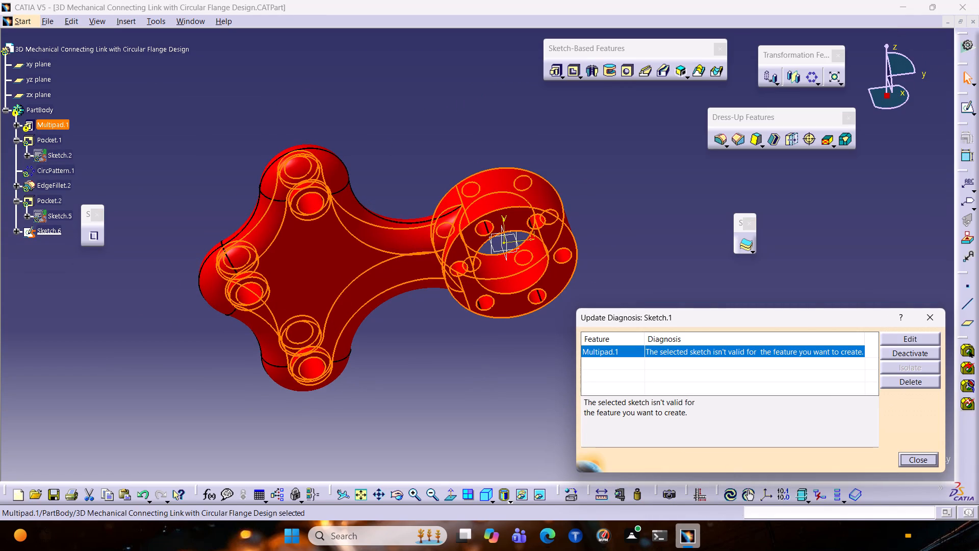
pyautogui.click(906, 462)
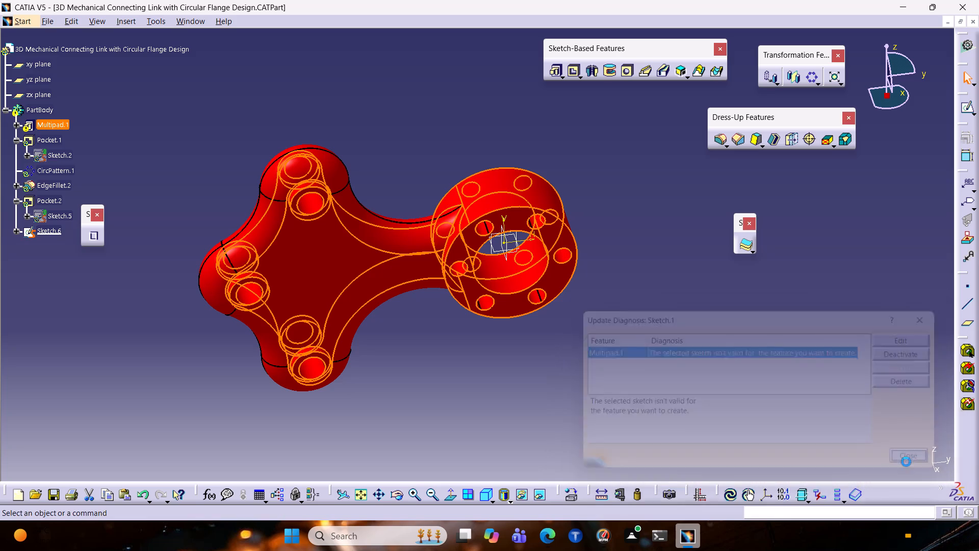
pyautogui.click(604, 241)
pyautogui.moveTo(635, 235); pyautogui.dragTo(318, 261, button='middle')
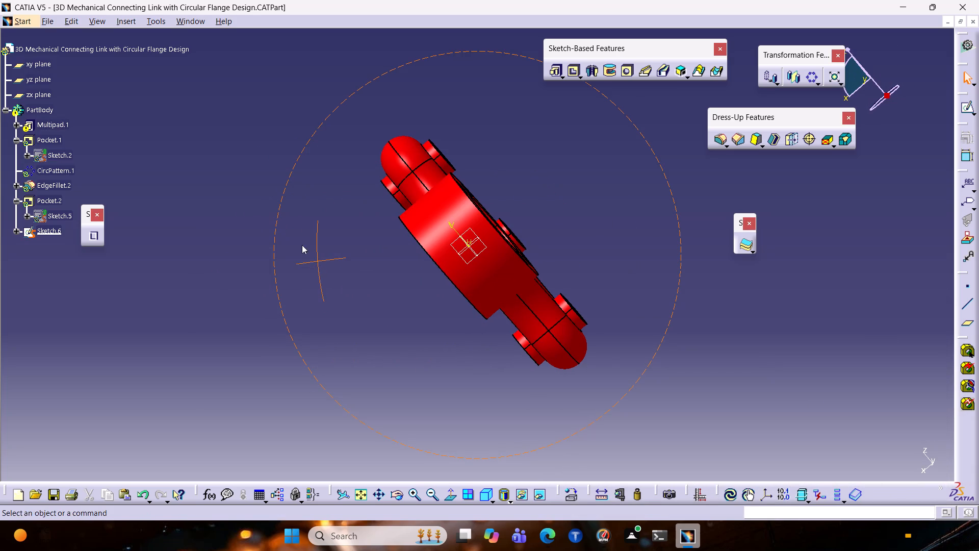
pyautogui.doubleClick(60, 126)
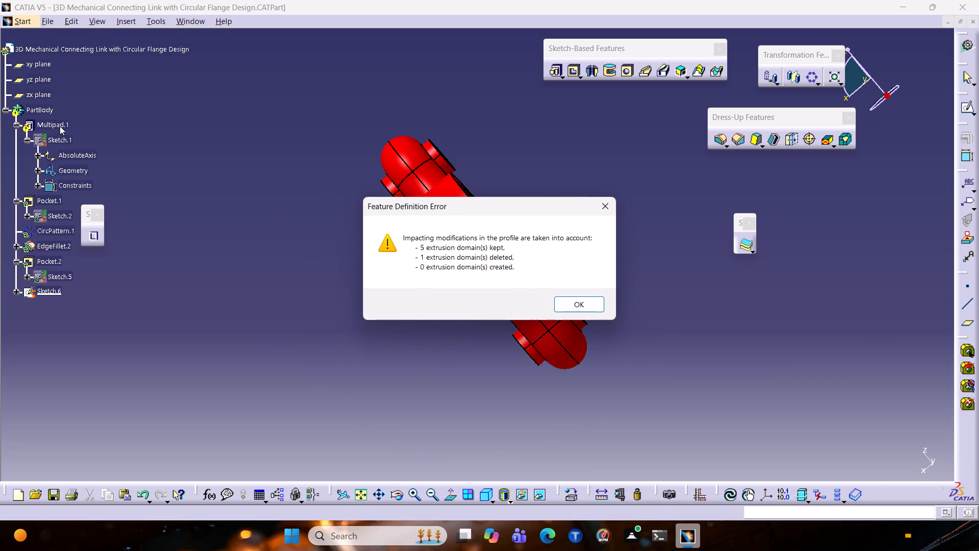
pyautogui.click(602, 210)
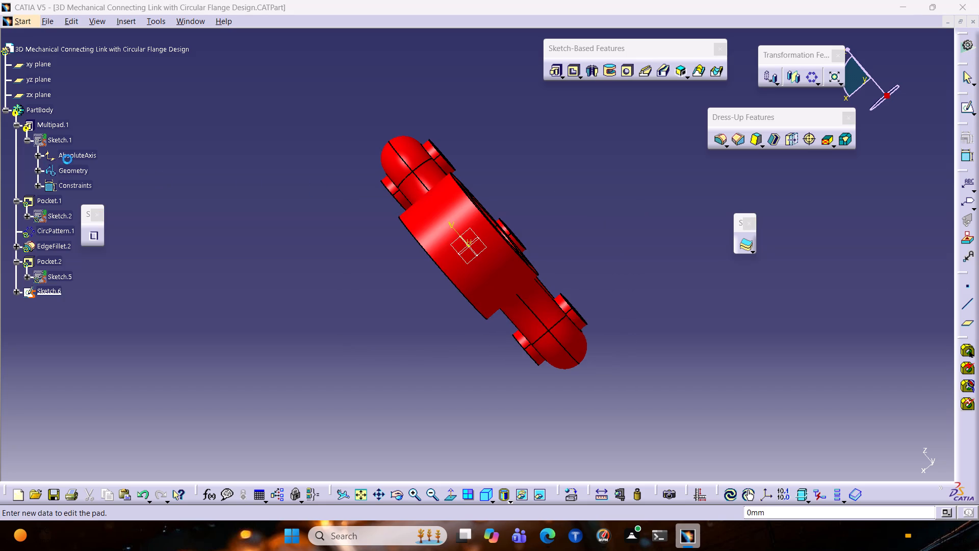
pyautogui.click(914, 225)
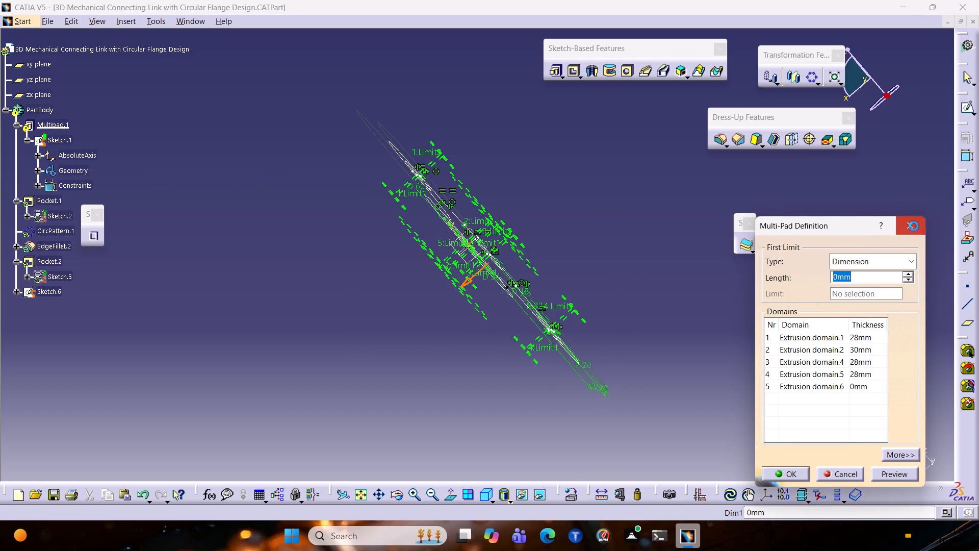
# Reopen the multi-pad's sketch, split the 60 mm flange circle where the two adjoining arcs meet it using Quick Trim, and exit the sketch.
pyautogui.click(60, 133)
pyautogui.doubleClick(59, 135)
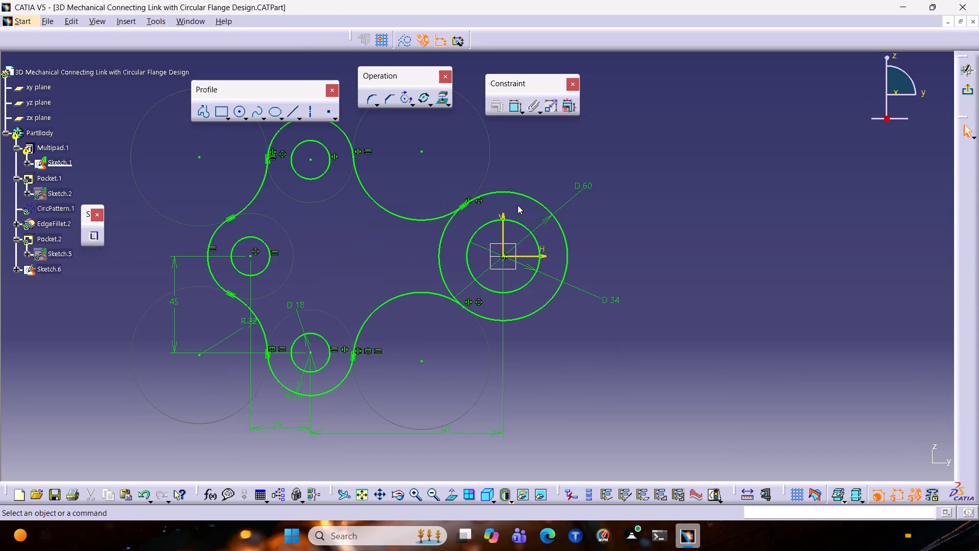
pyautogui.click(528, 196)
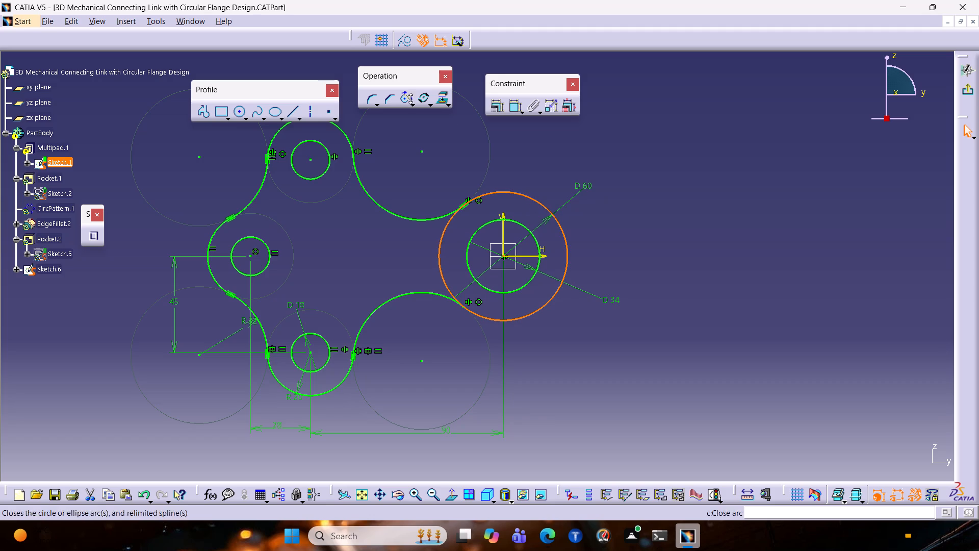
pyautogui.click(410, 104)
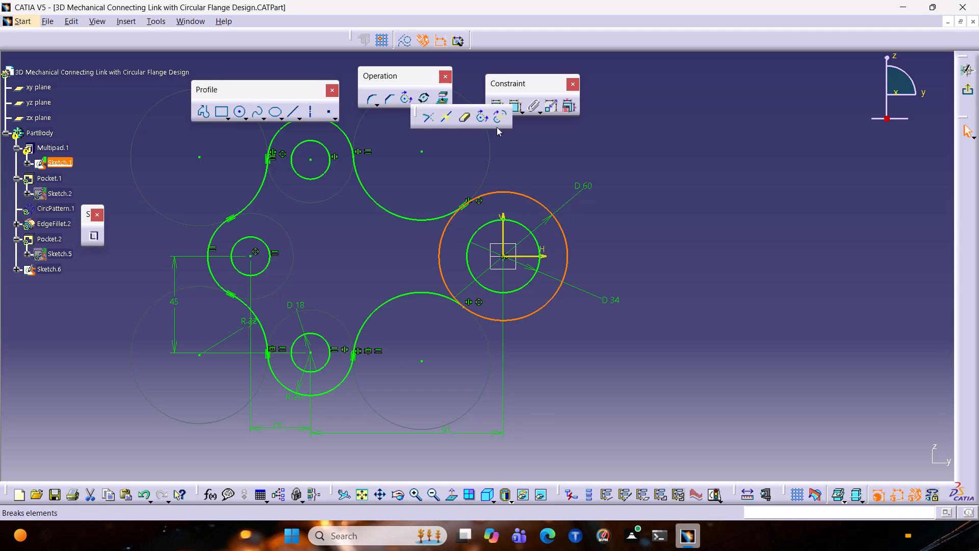
pyautogui.doubleClick(459, 115)
pyautogui.click(441, 251)
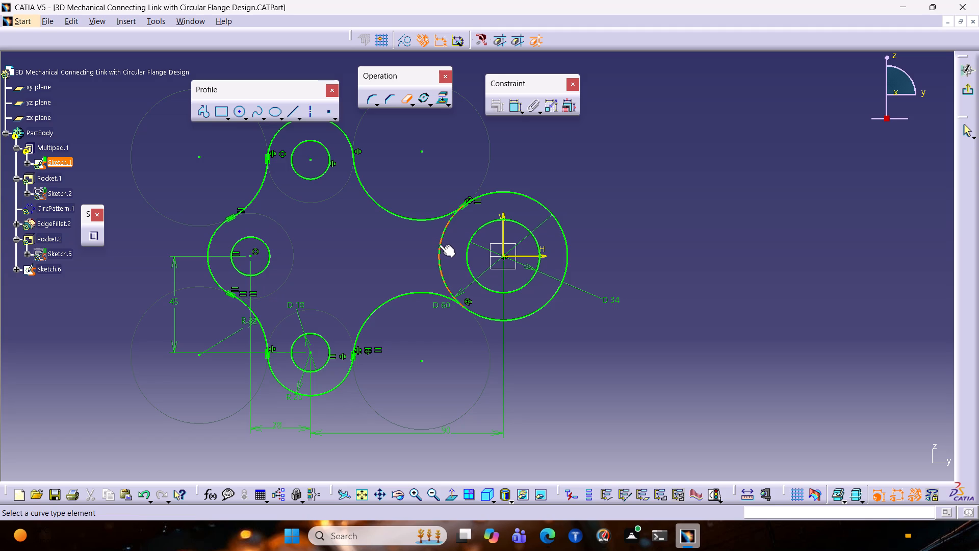
pyautogui.press('Escape')
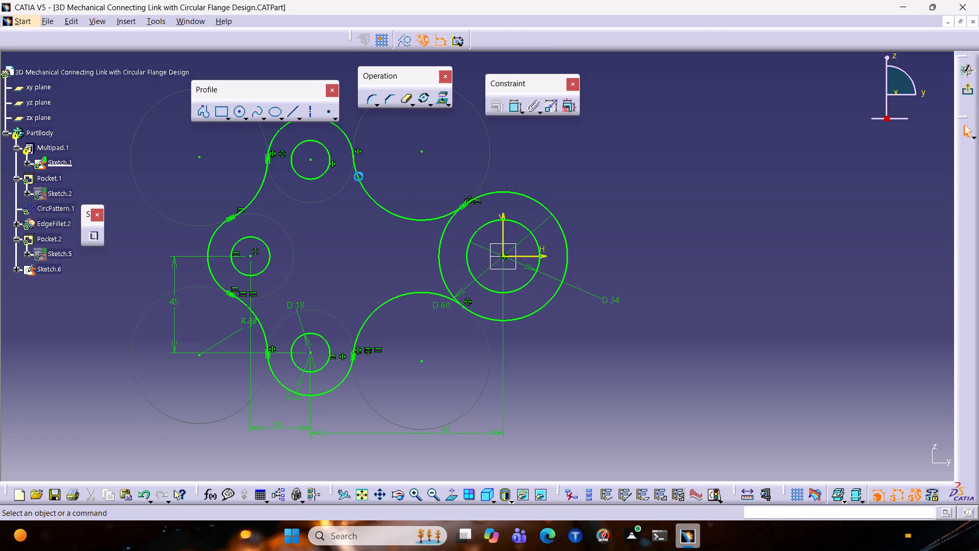
pyautogui.press('Escape')
pyautogui.doubleClick(50, 145)
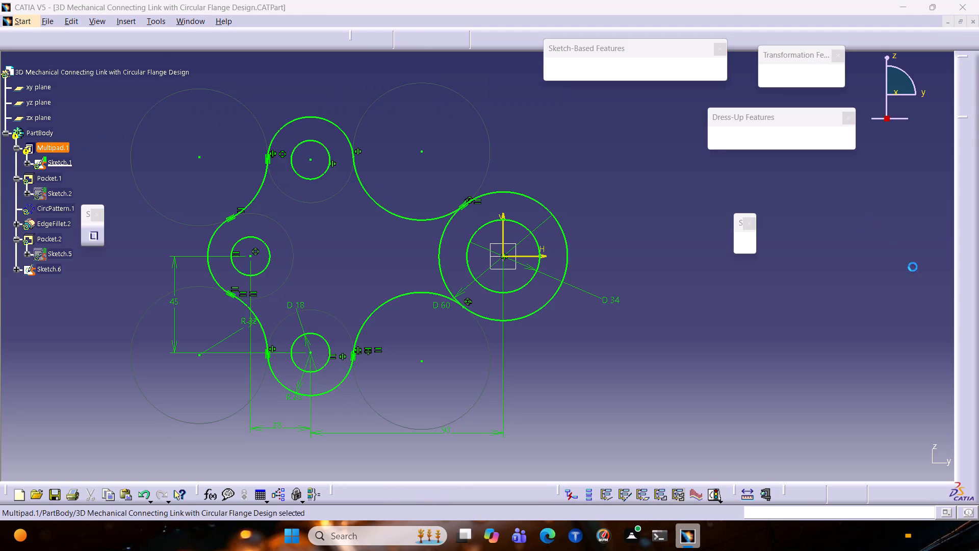
pyautogui.scroll(-1, 737, 318)
pyautogui.click(904, 385)
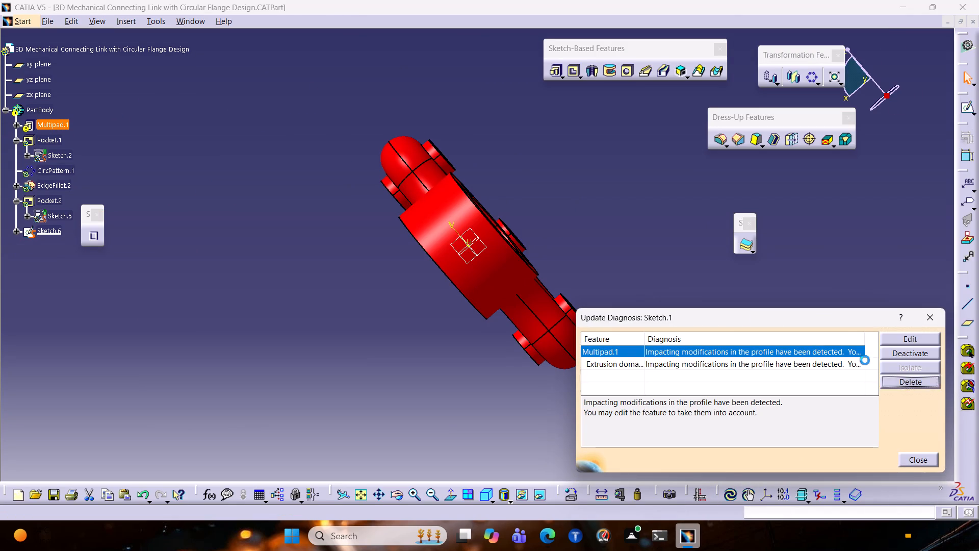
pyautogui.click(603, 289)
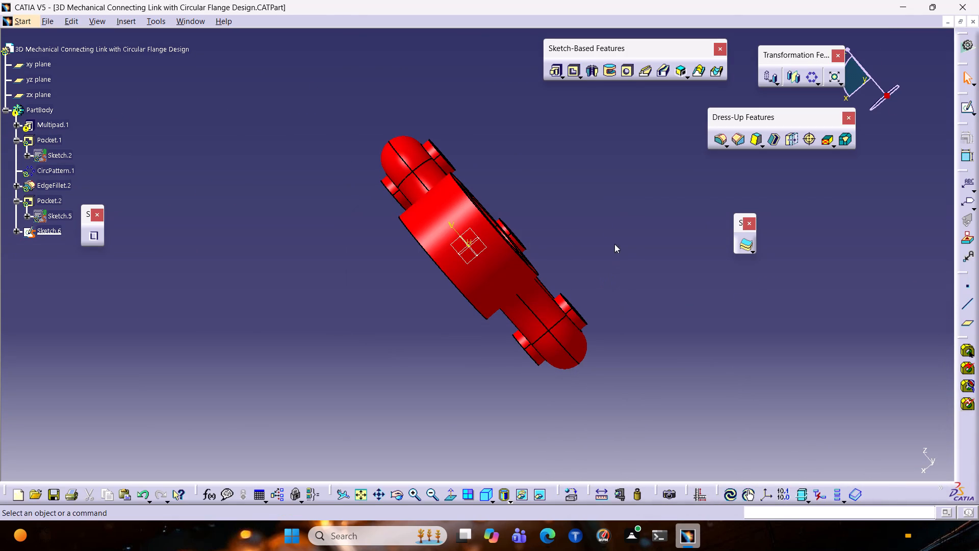
# Reopen the multi-pad definition and go through its extrusion domains to see which profile area each one covers.
pyautogui.keyDown('ctrl'); pyautogui.moveTo(637, 254); pyautogui.dragTo(687, 230, button='middle'); pyautogui.keyUp('ctrl')
pyautogui.moveTo(601, 257); pyautogui.dragTo(781, 305, button='middle')
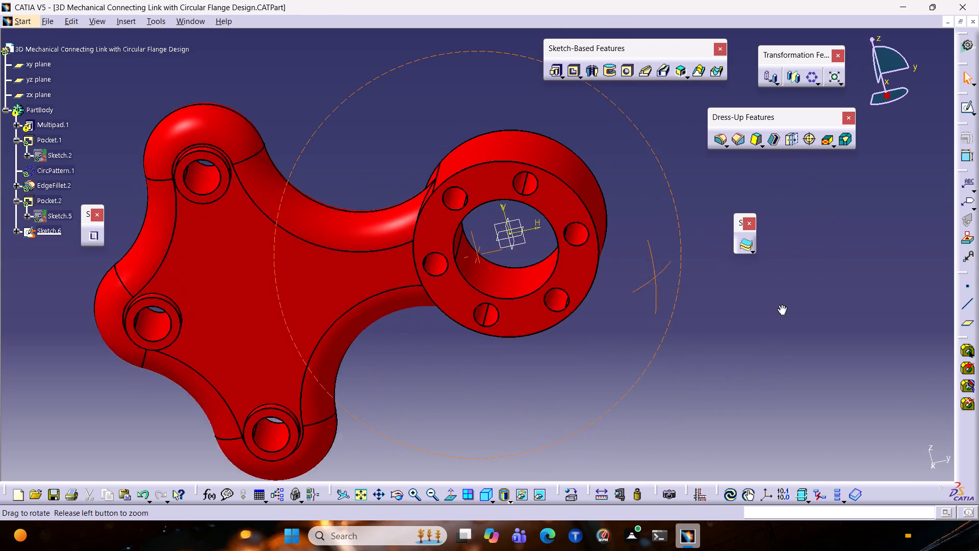
pyautogui.moveTo(781, 305); pyautogui.dragTo(608, 360, button='middle')
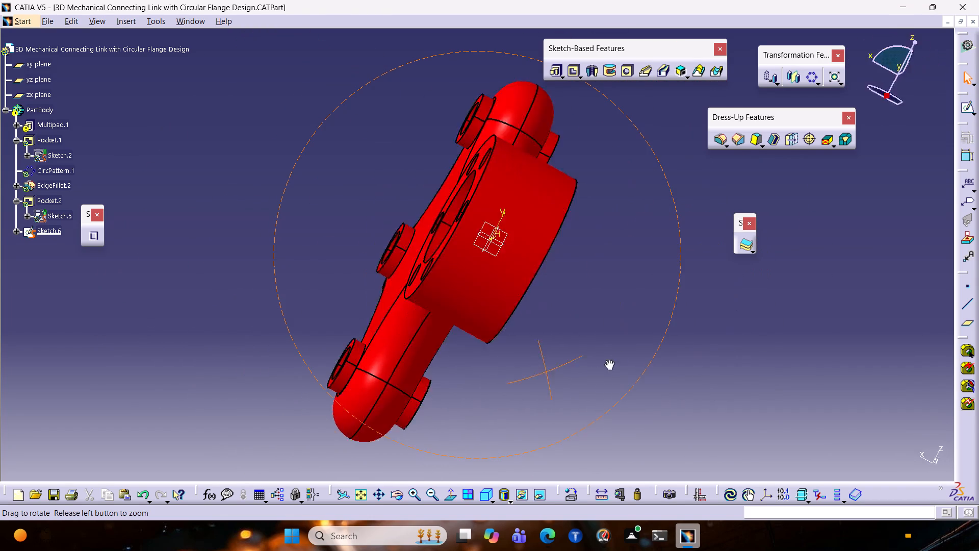
pyautogui.moveTo(608, 360); pyautogui.dragTo(693, 239, button='middle')
pyautogui.click(398, 85)
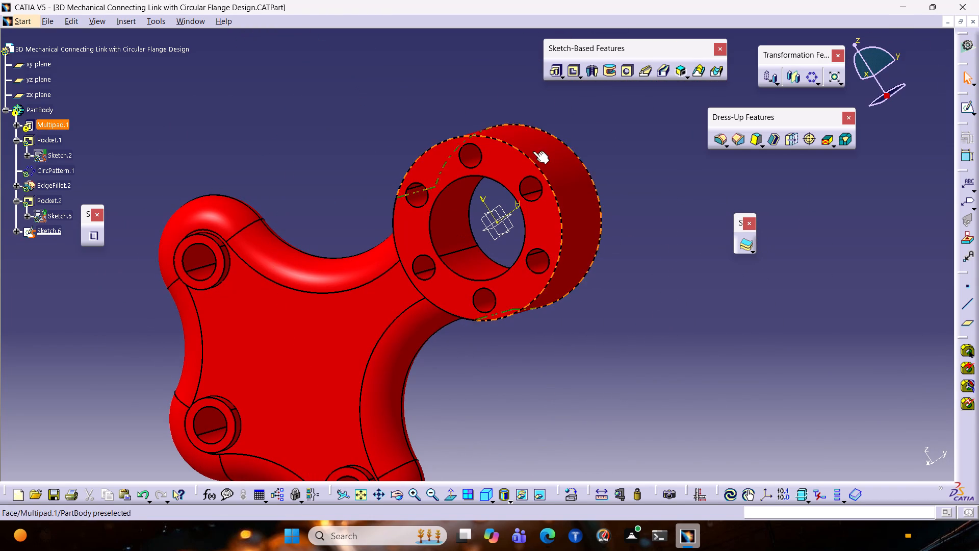
pyautogui.doubleClick(54, 119)
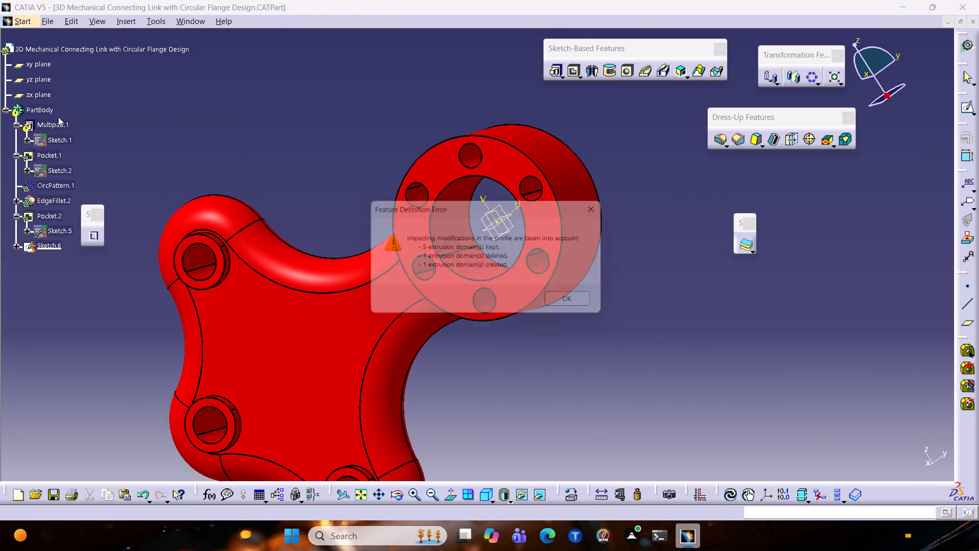
pyautogui.click(591, 308)
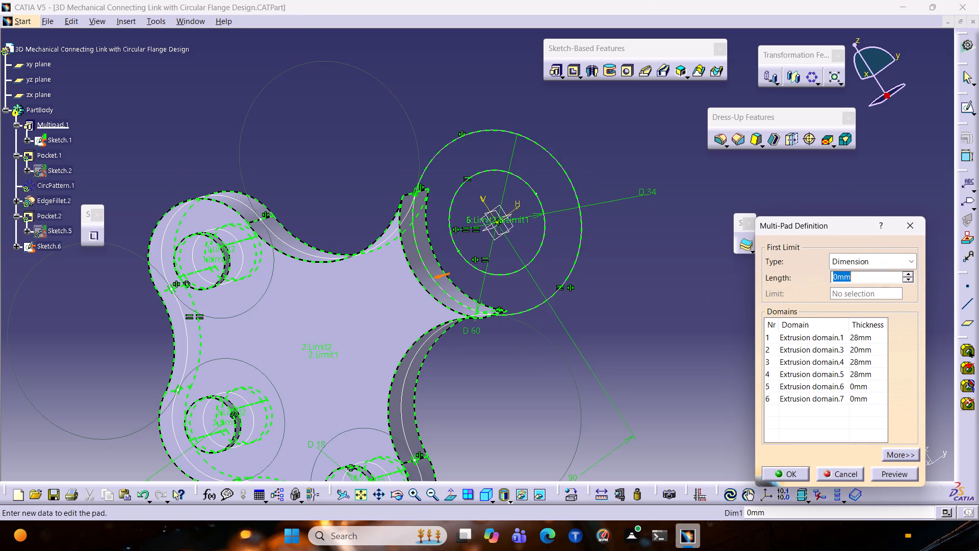
pyautogui.click(849, 348)
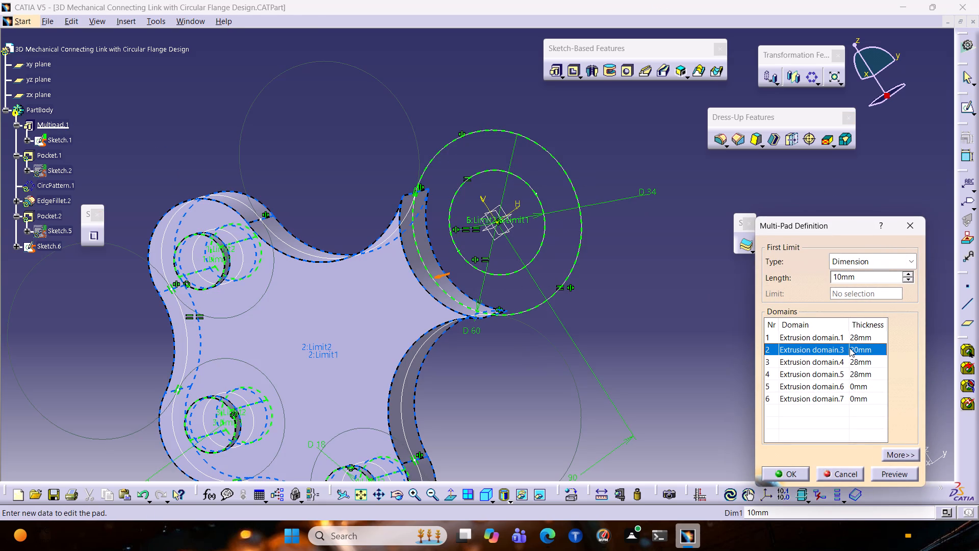
pyautogui.click(846, 339)
pyautogui.click(835, 368)
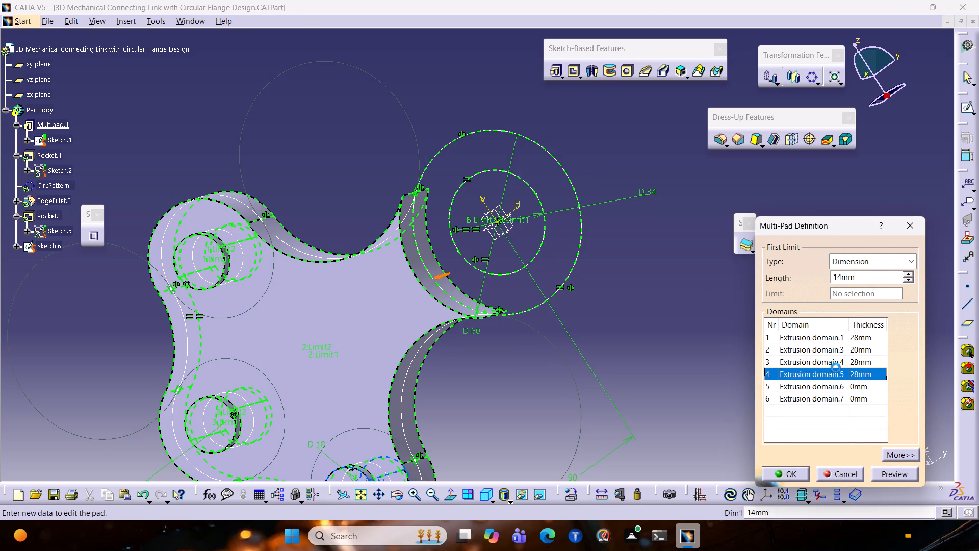
pyautogui.click(834, 392)
pyautogui.click(828, 371)
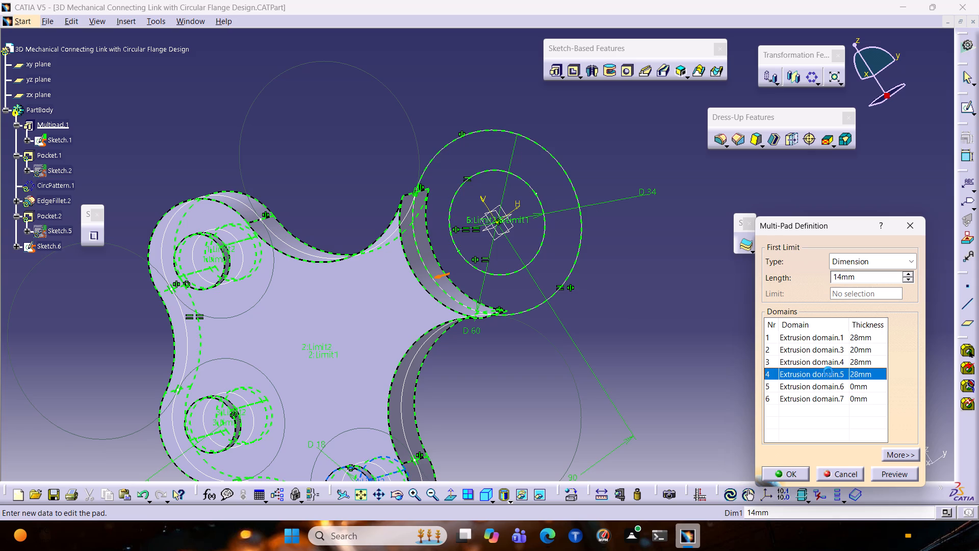
pyautogui.click(827, 364)
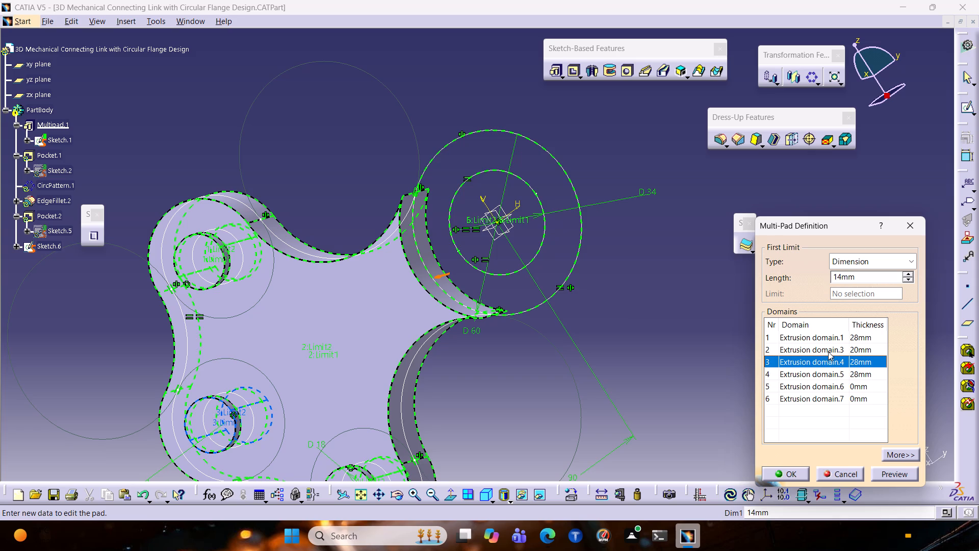
pyautogui.click(828, 352)
pyautogui.click(828, 332)
# Set both the first and second limit lengths of the flange ring's Extrusion domain.7 to 15 mm and apply the multi-pad.
pyautogui.click(825, 403)
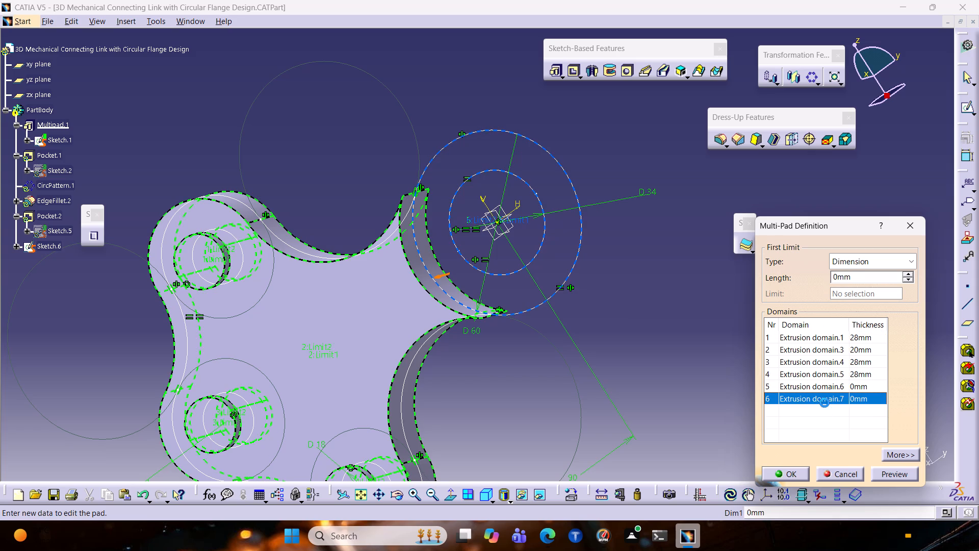
pyautogui.moveTo(862, 277); pyautogui.dragTo(801, 278)
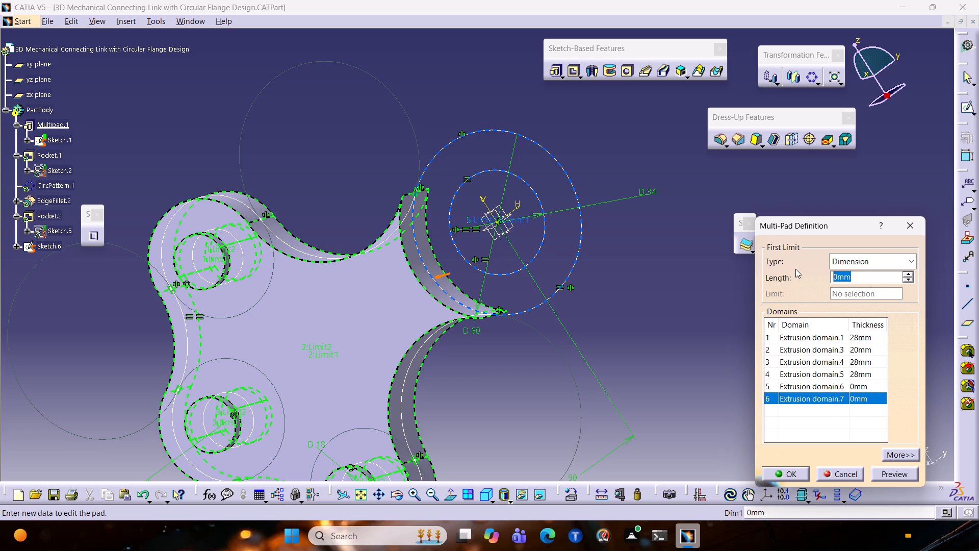
pyautogui.click(899, 458)
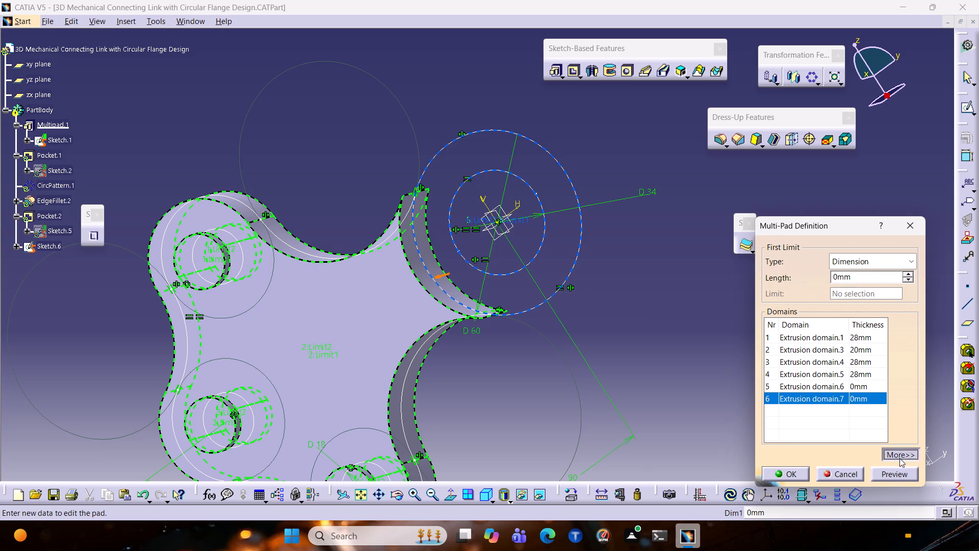
pyautogui.moveTo(777, 280); pyautogui.dragTo(726, 285)
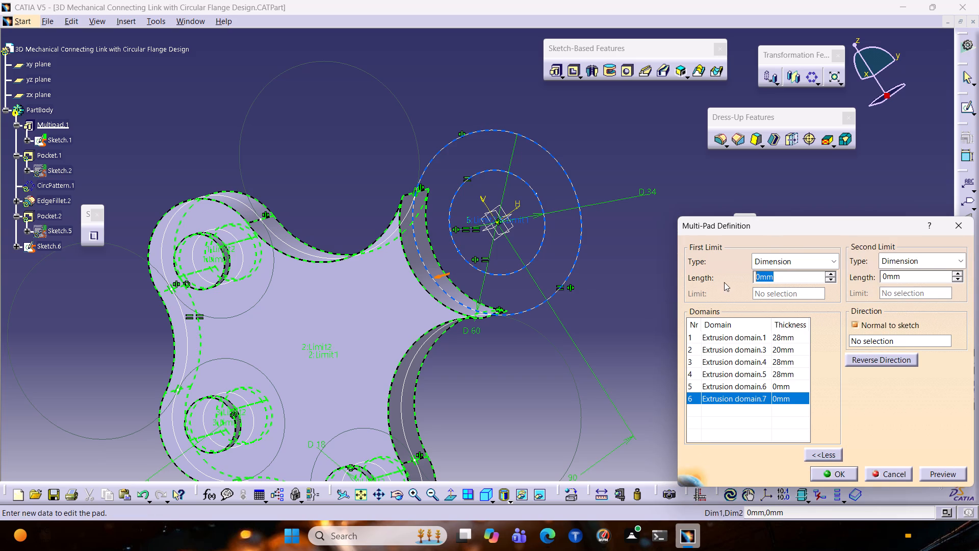
pyautogui.write('15')
pyautogui.moveTo(909, 279); pyautogui.dragTo(816, 267)
pyautogui.write('15')
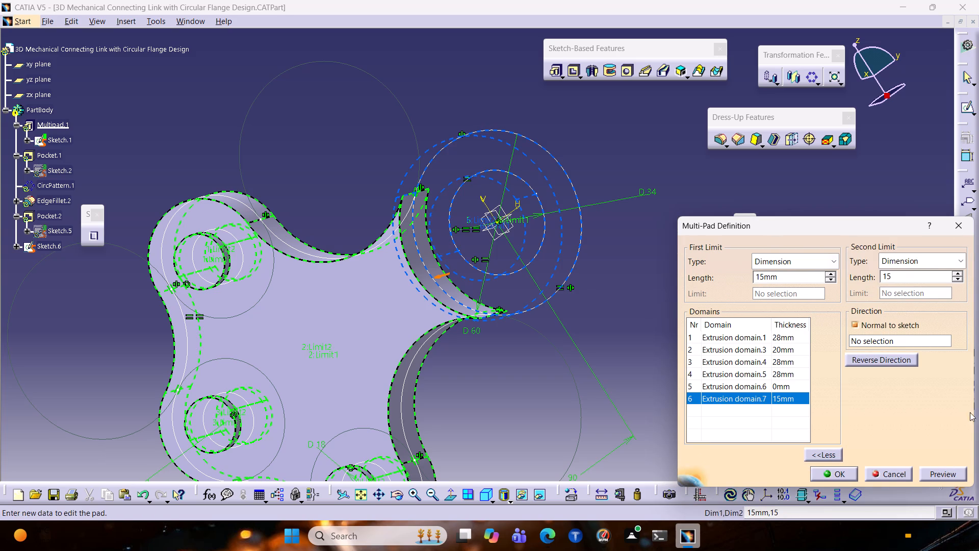
pyautogui.click(944, 473)
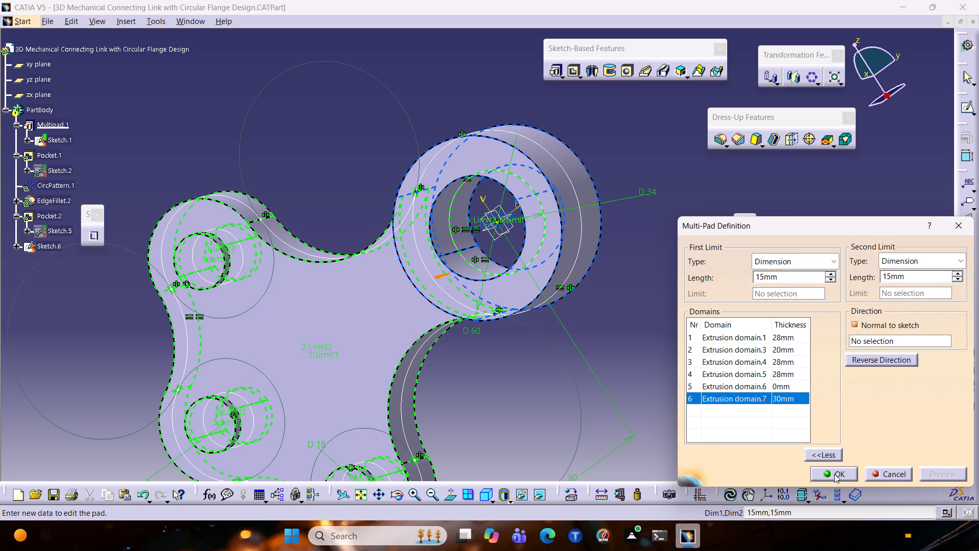
pyautogui.click(834, 474)
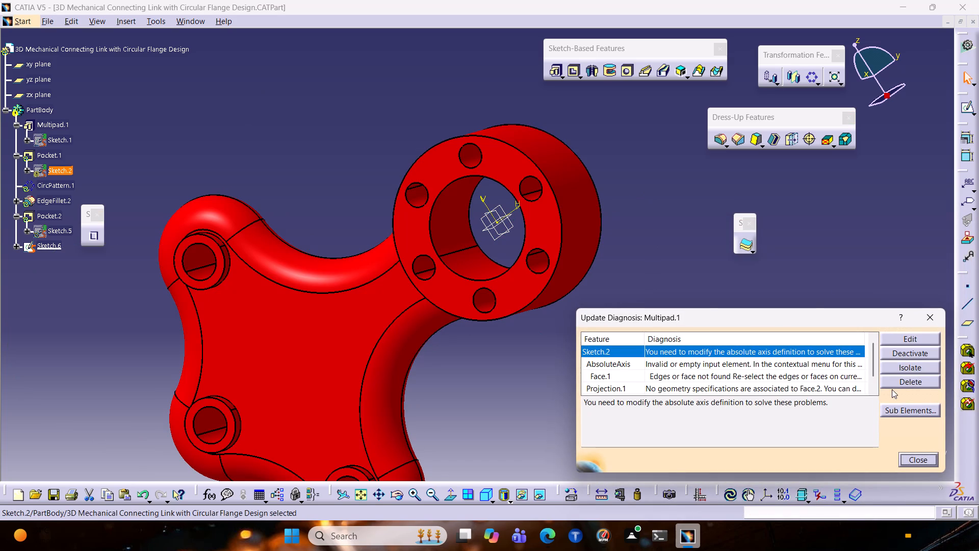
# Isolate the flange hole pocket's Sketch.2 in the update diagnosis and try to delete it.
pyautogui.click(900, 369)
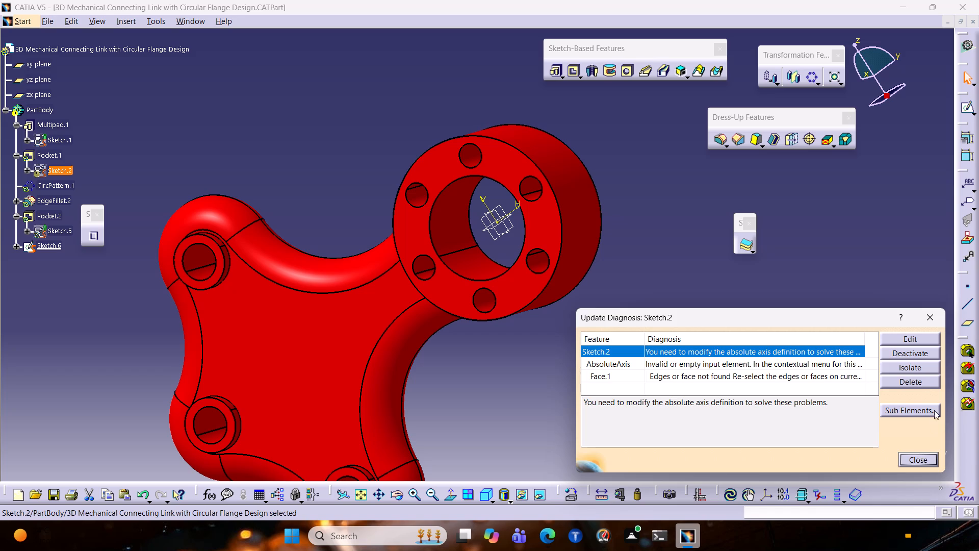
pyautogui.click(920, 363)
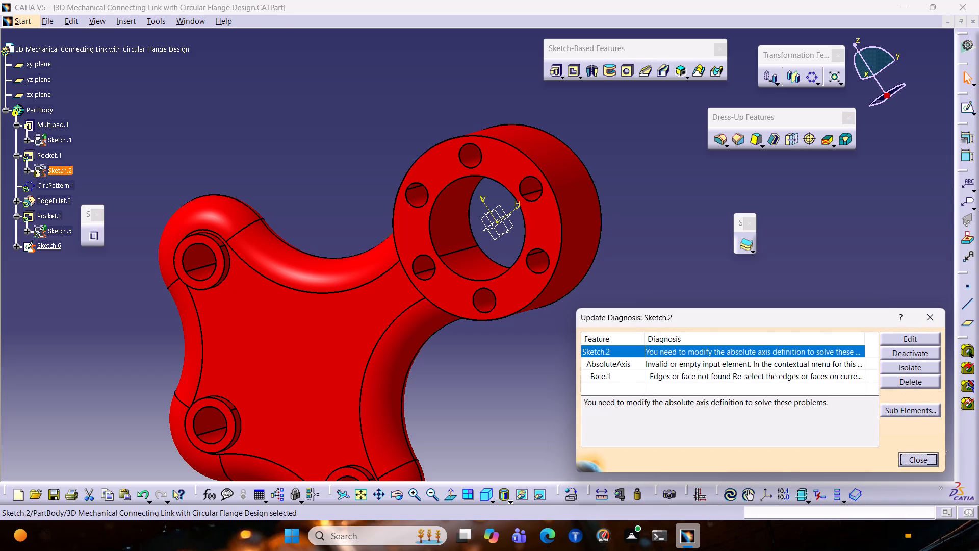
pyautogui.click(906, 384)
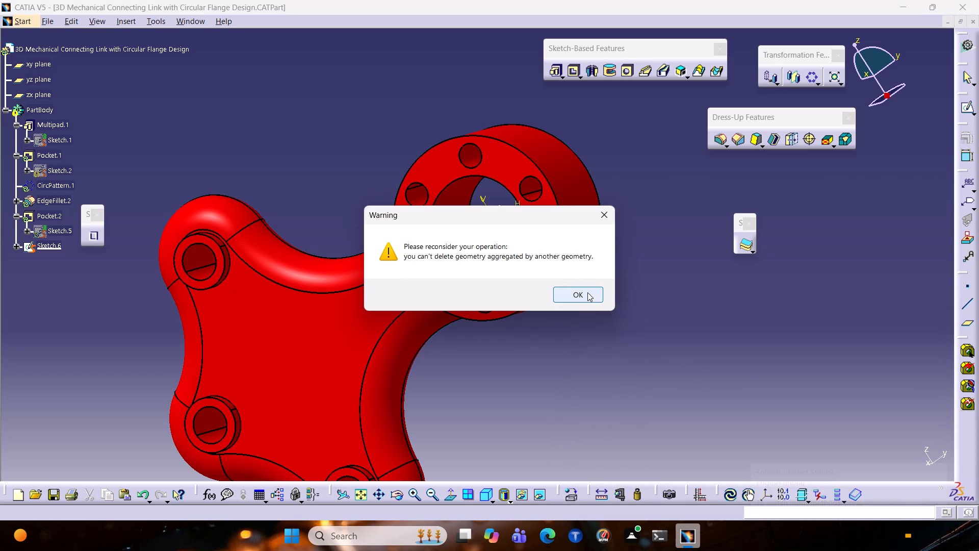
pyautogui.click(587, 292)
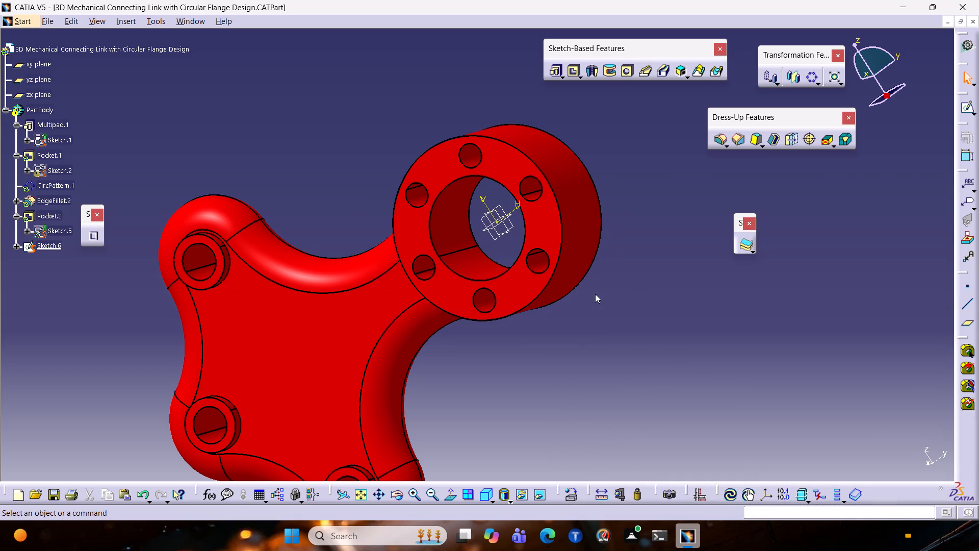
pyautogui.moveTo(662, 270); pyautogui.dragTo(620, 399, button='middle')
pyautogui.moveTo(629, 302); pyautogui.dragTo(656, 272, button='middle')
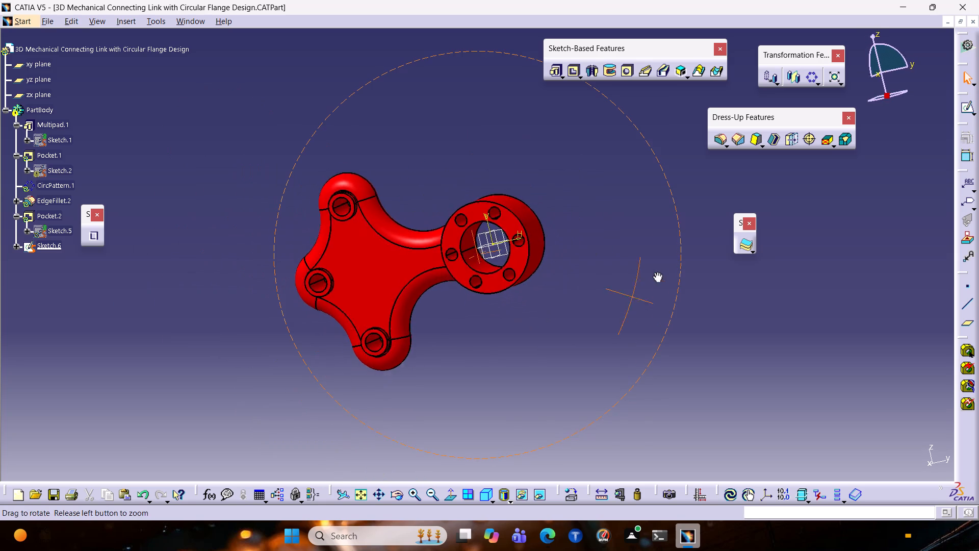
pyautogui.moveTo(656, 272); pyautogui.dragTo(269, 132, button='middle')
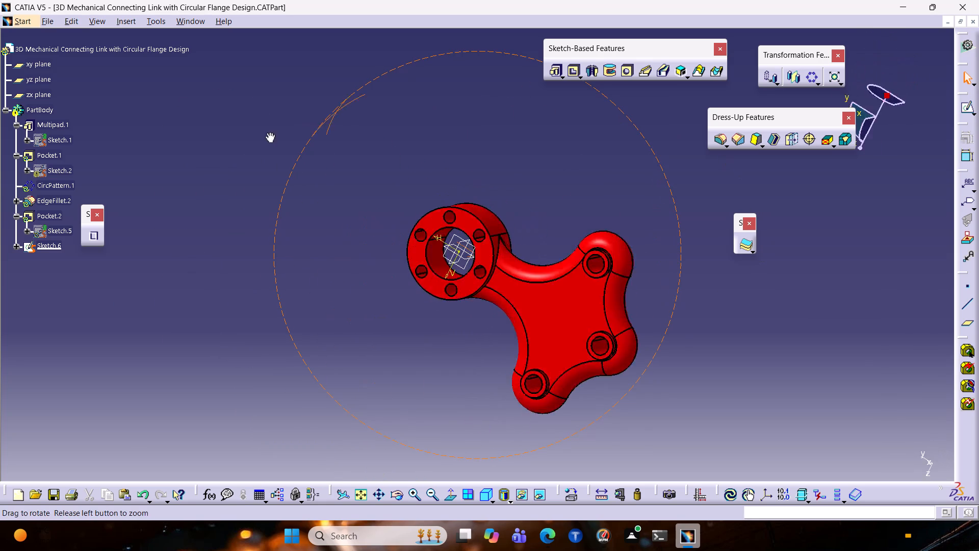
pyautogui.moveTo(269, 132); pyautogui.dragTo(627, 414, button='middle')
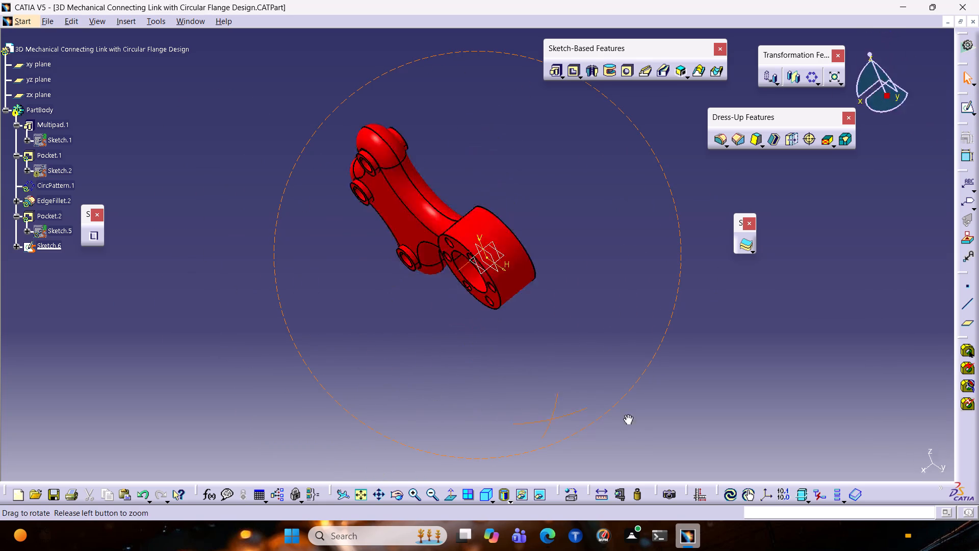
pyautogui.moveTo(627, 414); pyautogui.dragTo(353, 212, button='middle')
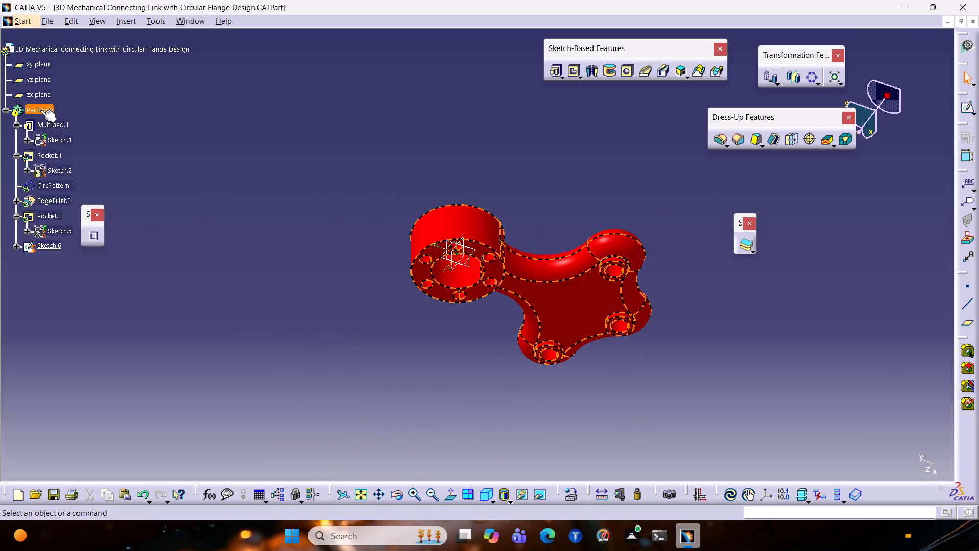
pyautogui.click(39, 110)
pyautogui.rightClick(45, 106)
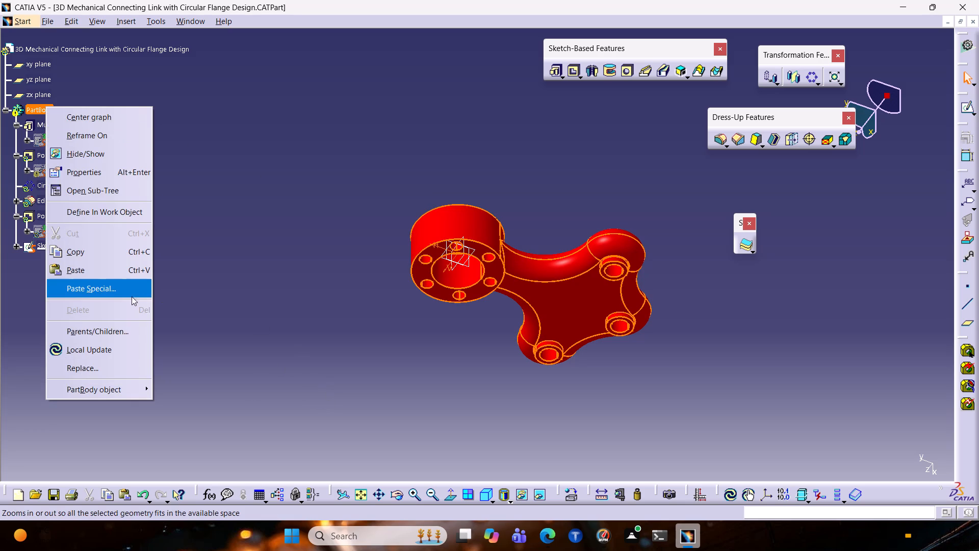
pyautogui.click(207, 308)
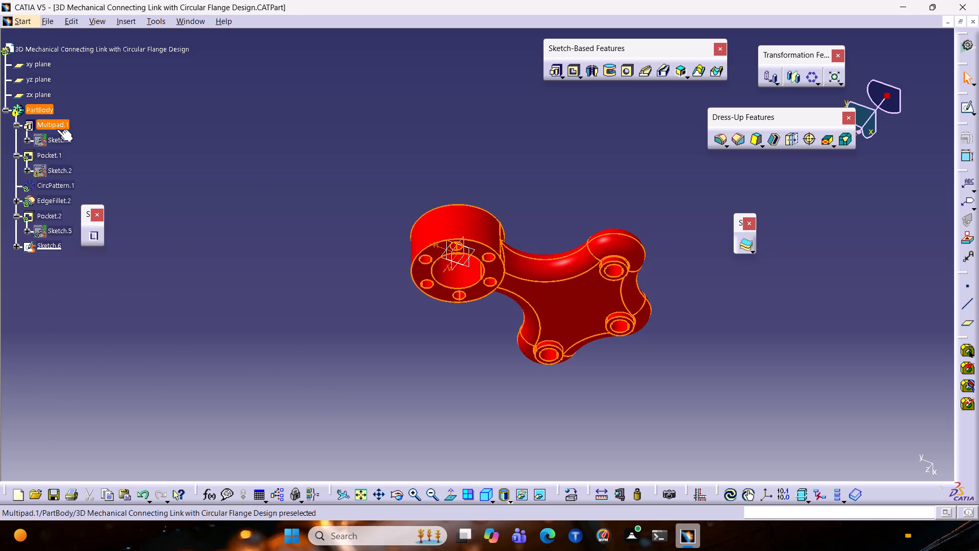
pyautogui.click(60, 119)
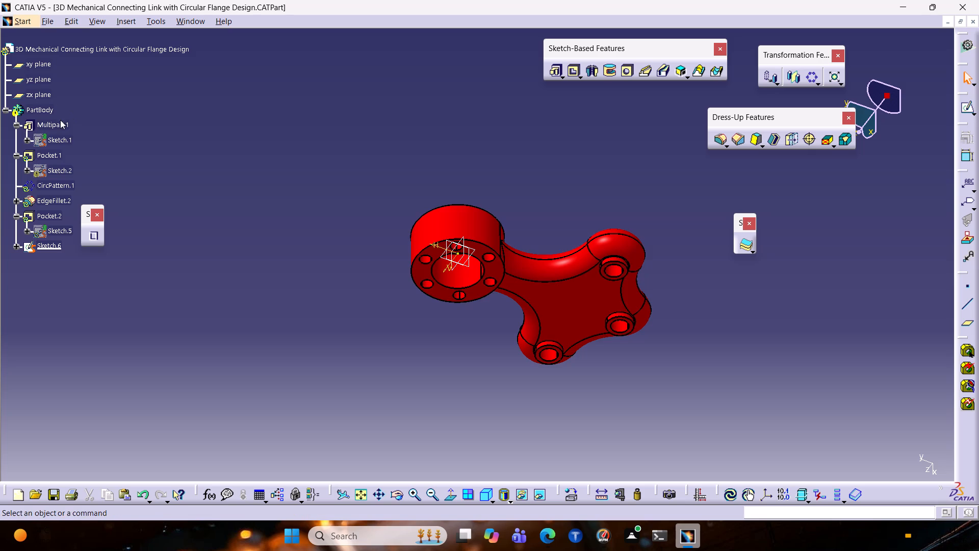
# Reopen the multi-pad definition, check the bore's Extrusion domain.6 and the flange ring's Extrusion domain.7, and reapply the multi-pad.
pyautogui.doubleClick(61, 126)
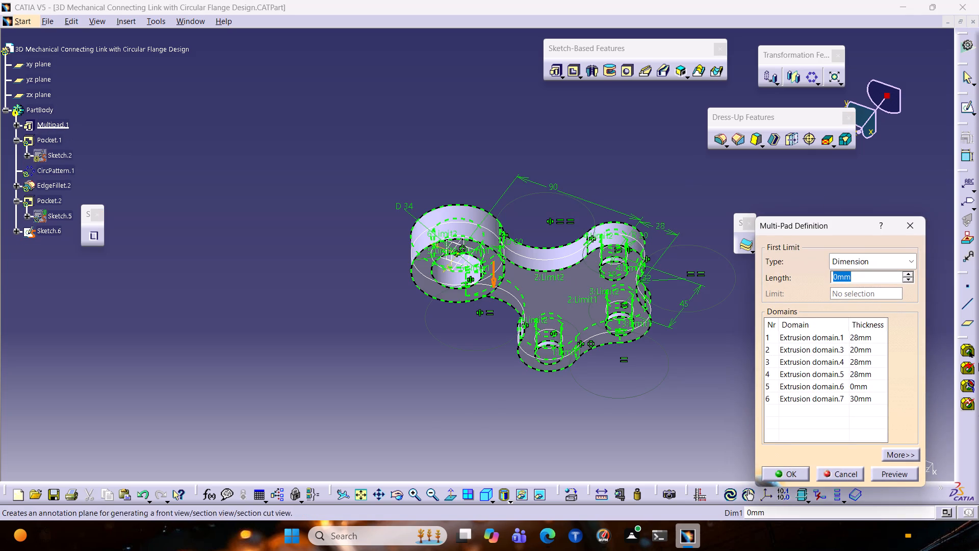
pyautogui.click(856, 398)
pyautogui.click(854, 385)
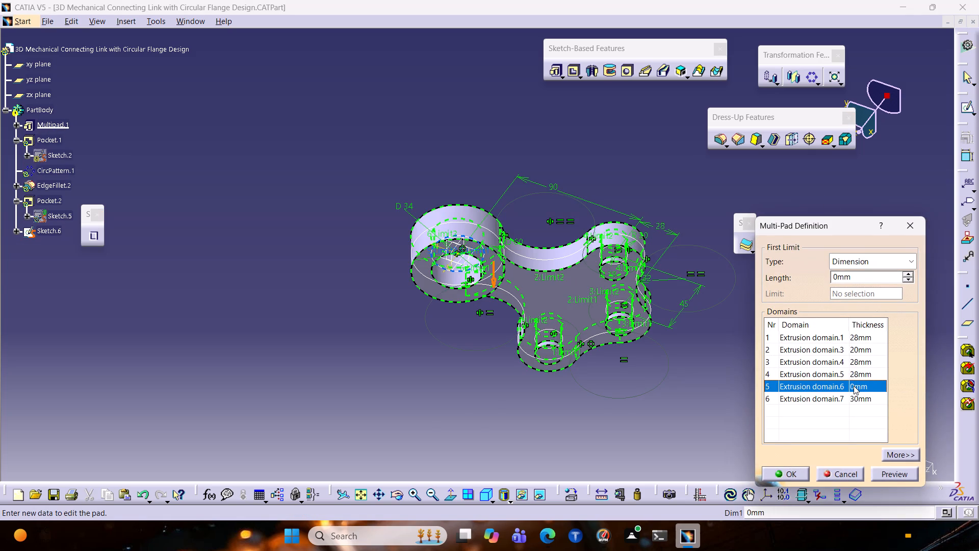
pyautogui.click(862, 399)
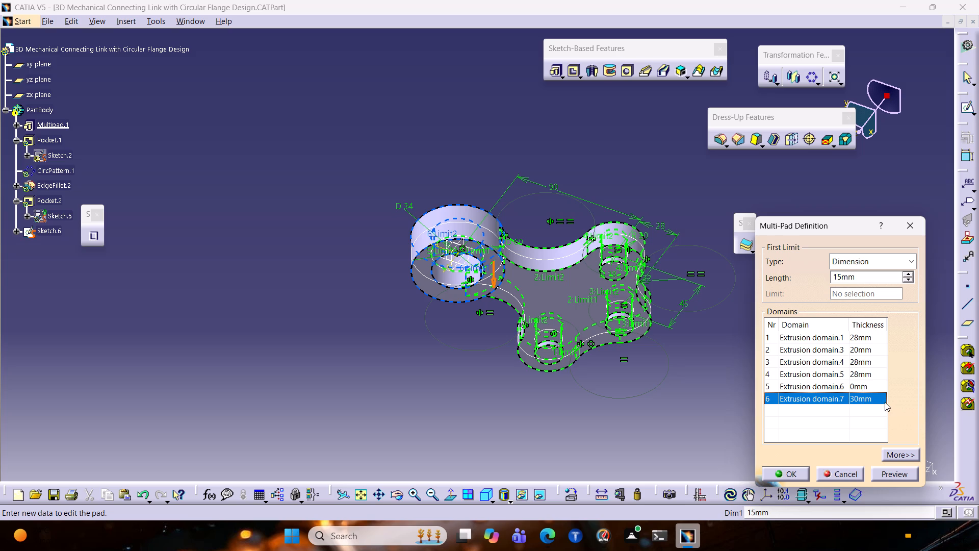
pyautogui.rightClick(881, 402)
pyautogui.click(905, 478)
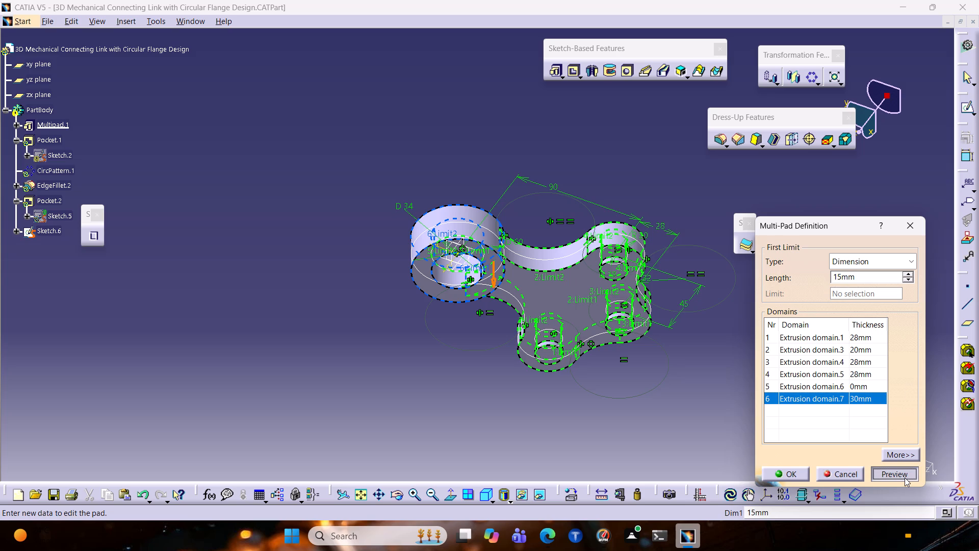
pyautogui.click(776, 478)
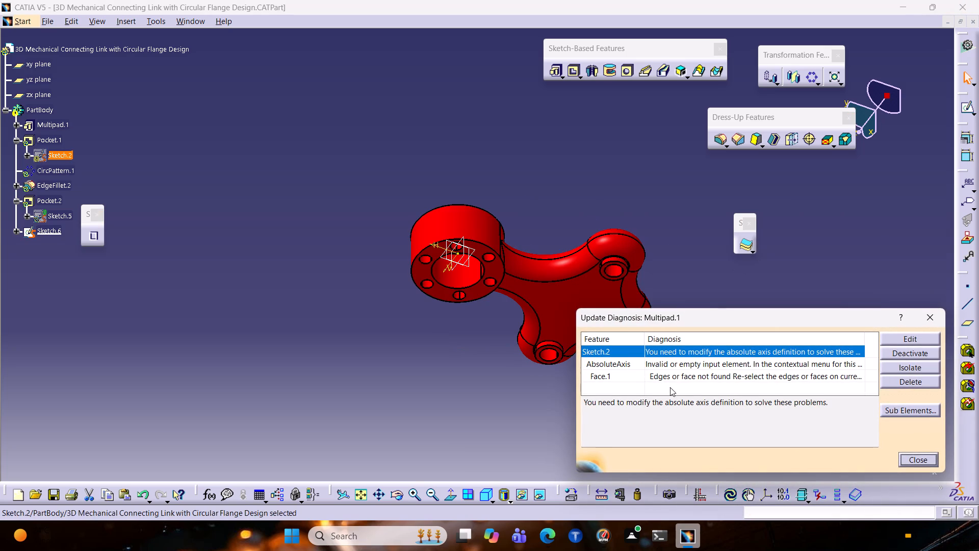
# Go through the multi-pad's update diagnosis entries for Sketch.2, AbsoluteAxis and Face.1, and isolate the AbsoluteAxis of Sketch.2.
pyautogui.click(669, 380)
pyautogui.click(678, 364)
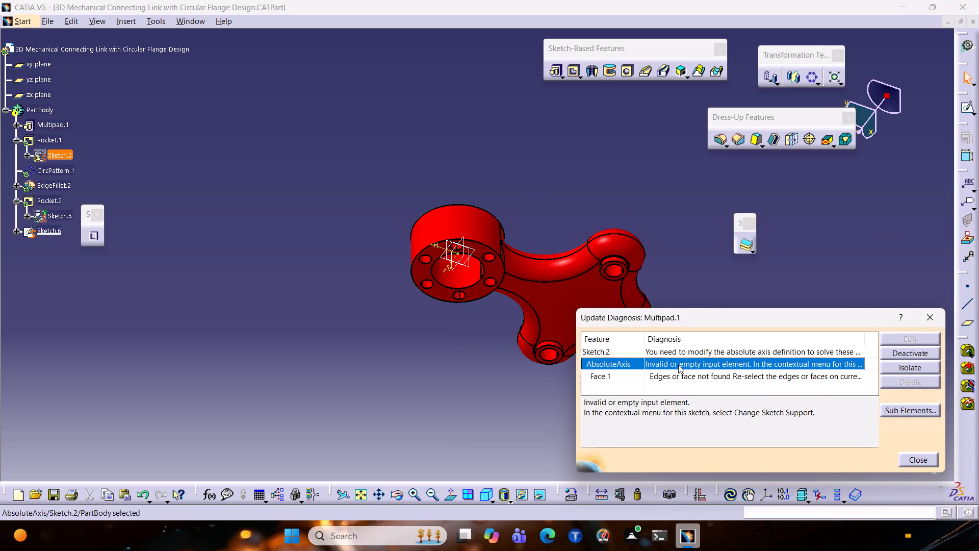
pyautogui.click(698, 353)
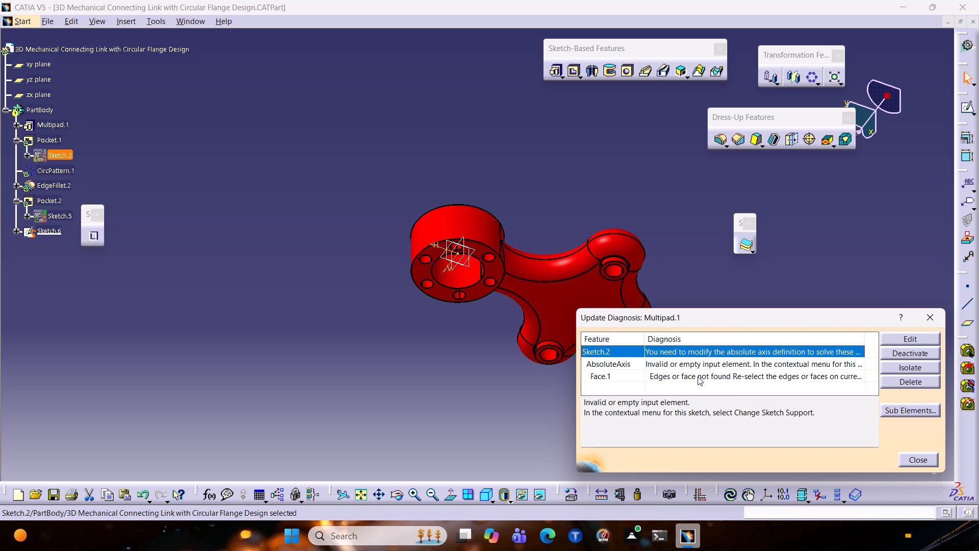
pyautogui.click(698, 378)
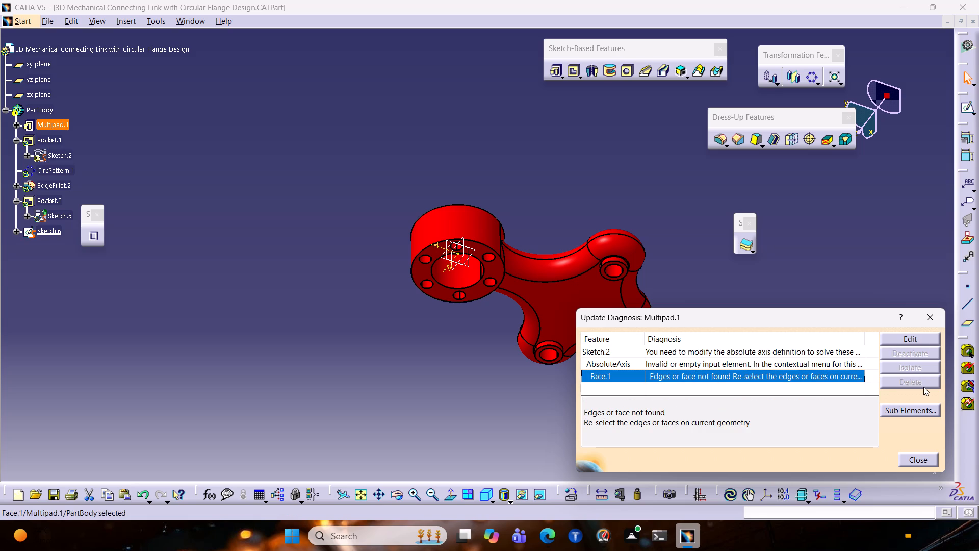
pyautogui.click(923, 387)
pyautogui.click(733, 356)
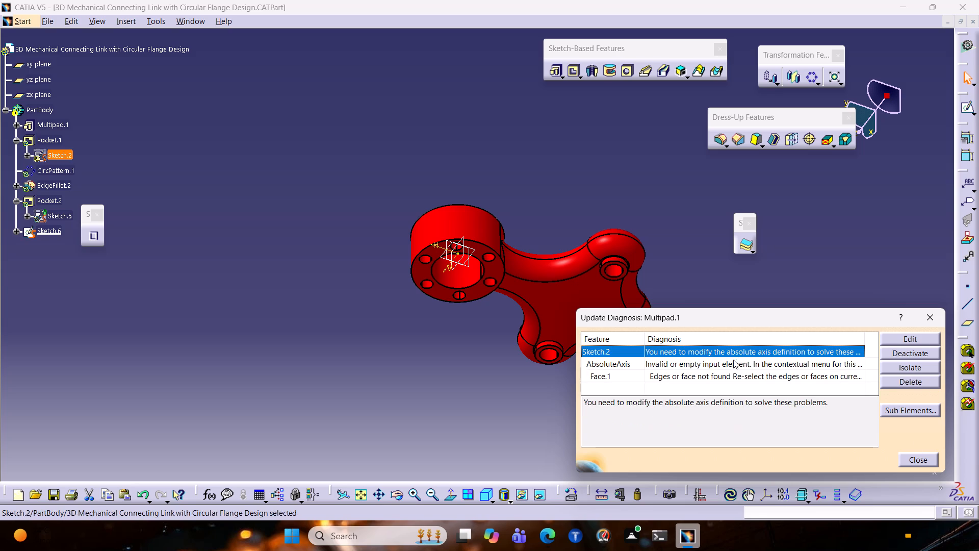
pyautogui.click(733, 362)
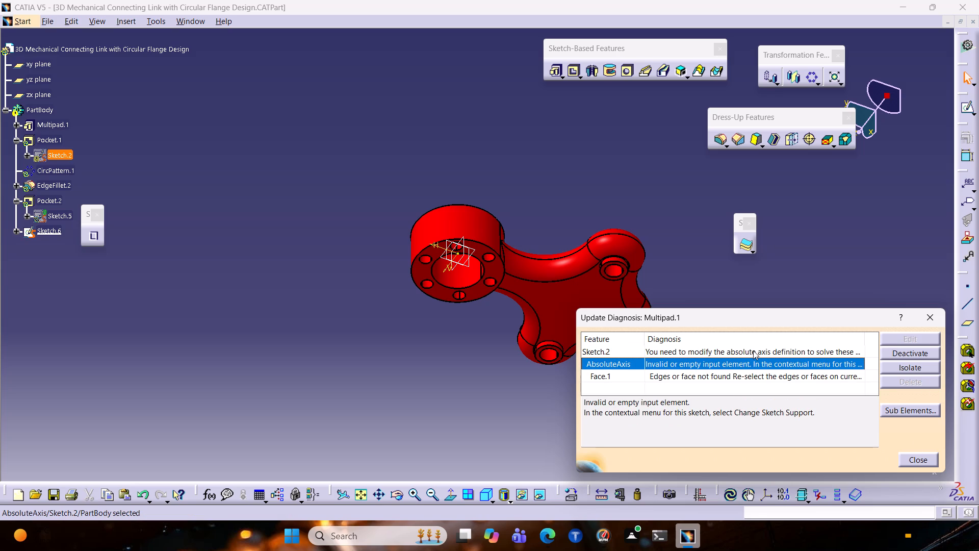
pyautogui.click(916, 362)
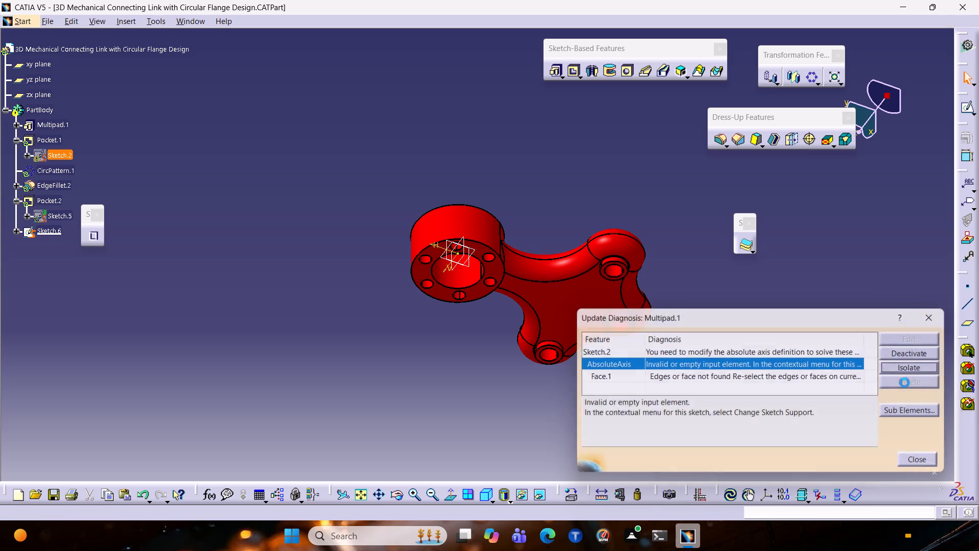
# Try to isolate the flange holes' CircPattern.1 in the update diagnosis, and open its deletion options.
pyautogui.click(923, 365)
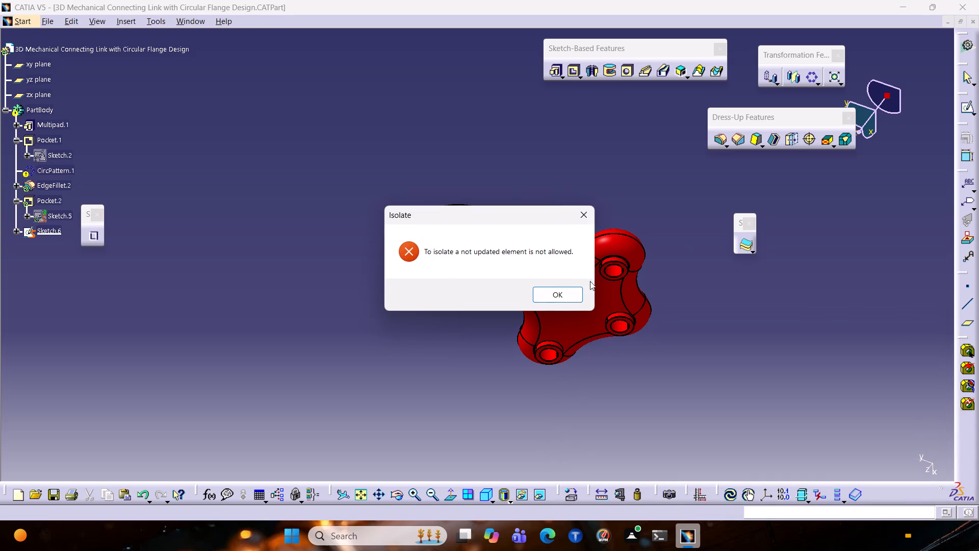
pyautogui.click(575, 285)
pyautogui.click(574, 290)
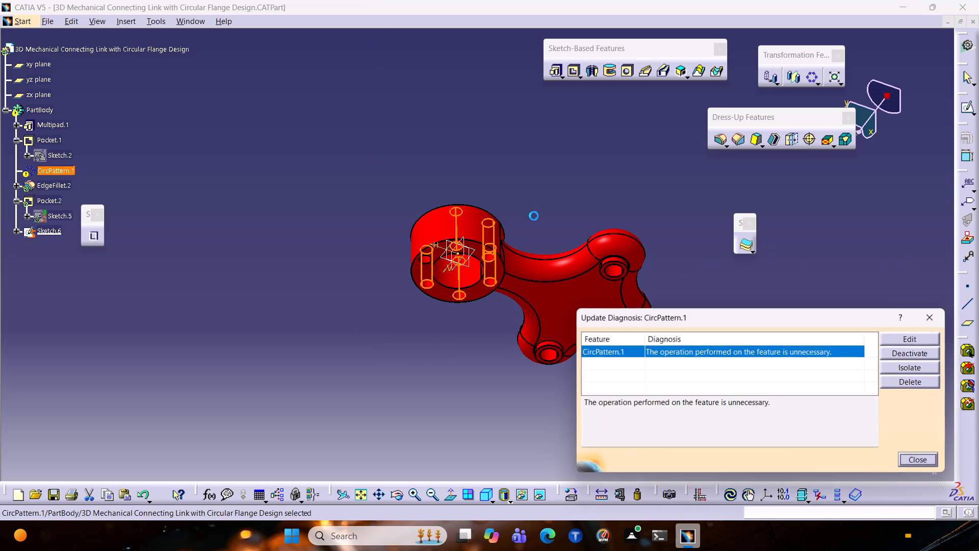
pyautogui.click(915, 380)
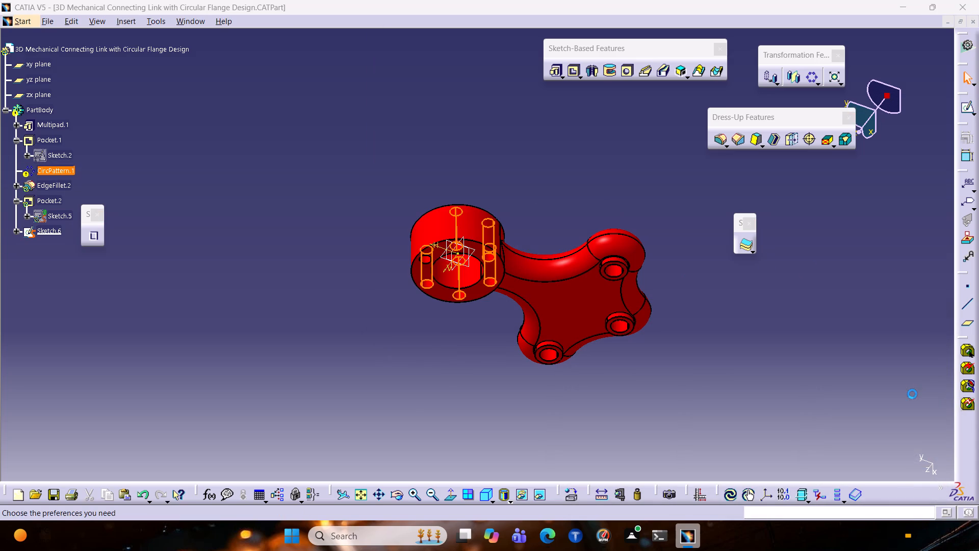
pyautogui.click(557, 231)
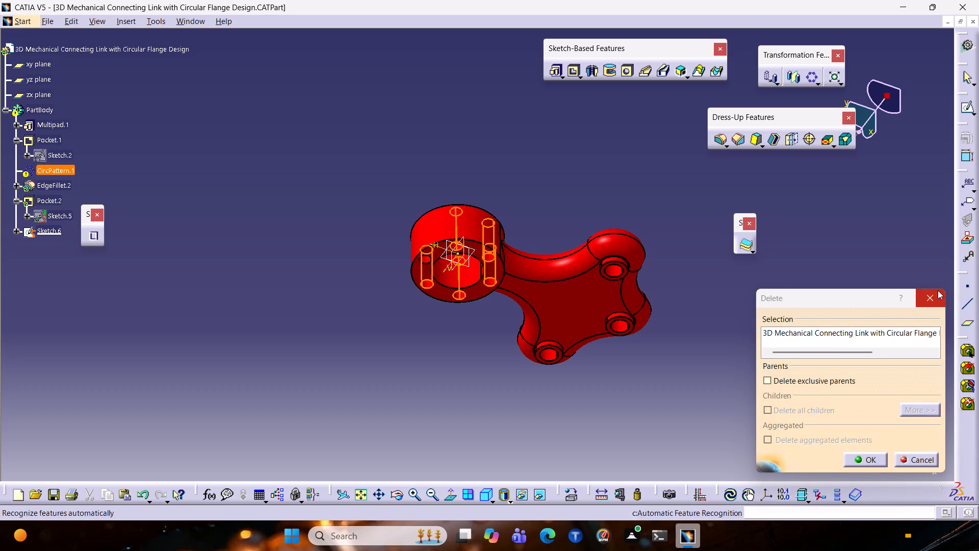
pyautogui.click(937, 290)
# Examine the flange ring, its holes and the three-lobe plate from several viewing angles.
pyautogui.moveTo(726, 279); pyautogui.dragTo(726, 284)
pyautogui.keyDown('ctrl'); pyautogui.moveTo(738, 321); pyautogui.dragTo(631, 240, button='middle'); pyautogui.keyUp('ctrl')
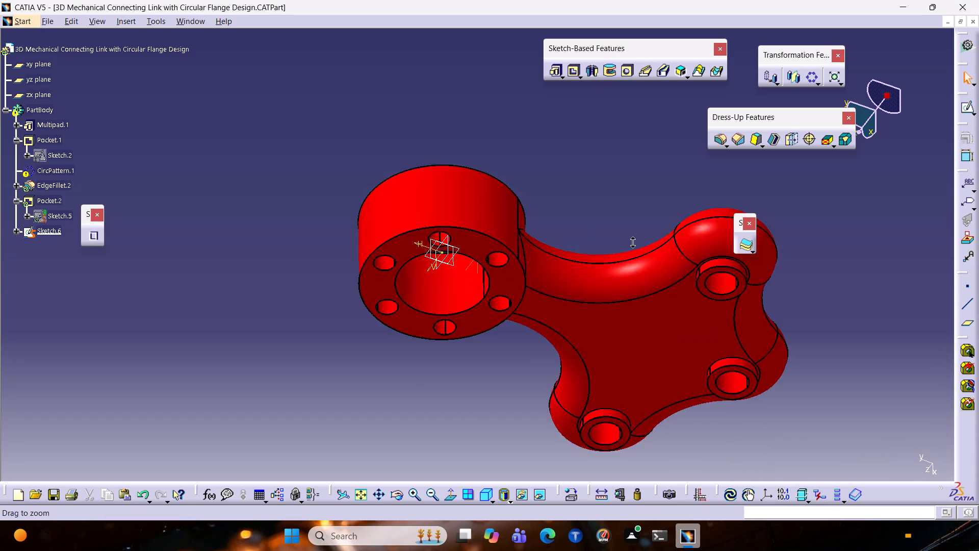
pyautogui.keyDown('ctrl'); pyautogui.moveTo(631, 240); pyautogui.dragTo(578, 380, button='middle'); pyautogui.keyUp('ctrl')
pyautogui.moveTo(673, 315); pyautogui.dragTo(701, 234, button='middle')
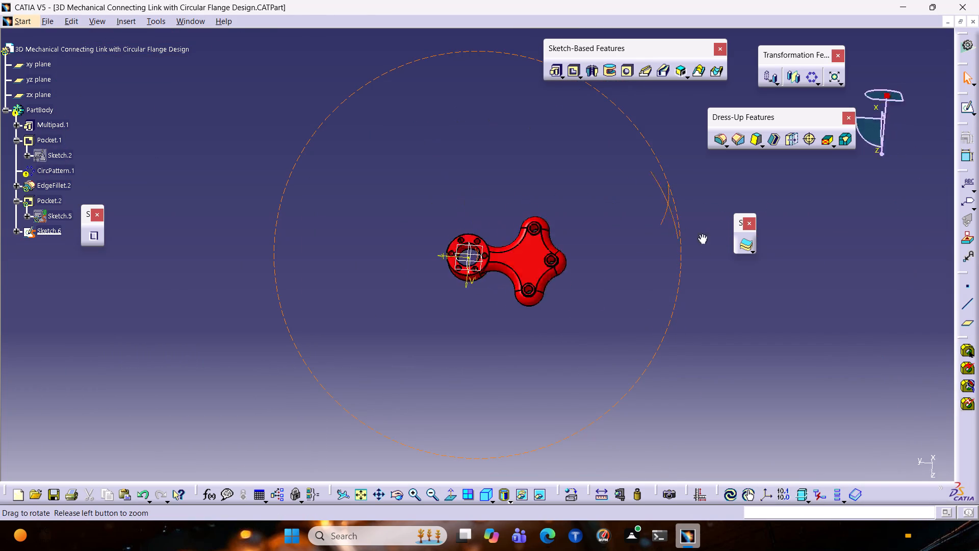
pyautogui.moveTo(701, 234); pyautogui.dragTo(703, 302, button='middle')
pyautogui.keyDown('ctrl'); pyautogui.moveTo(601, 325); pyautogui.dragTo(700, 240, button='middle'); pyautogui.keyUp('ctrl')
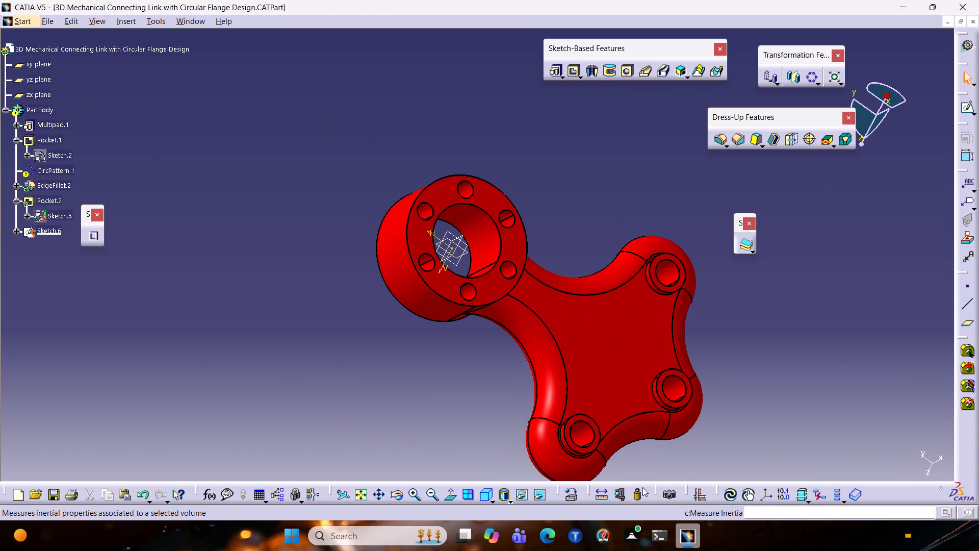
pyautogui.scroll(1, 748, 373)
pyautogui.moveTo(748, 373); pyautogui.dragTo(486, 146, button='middle')
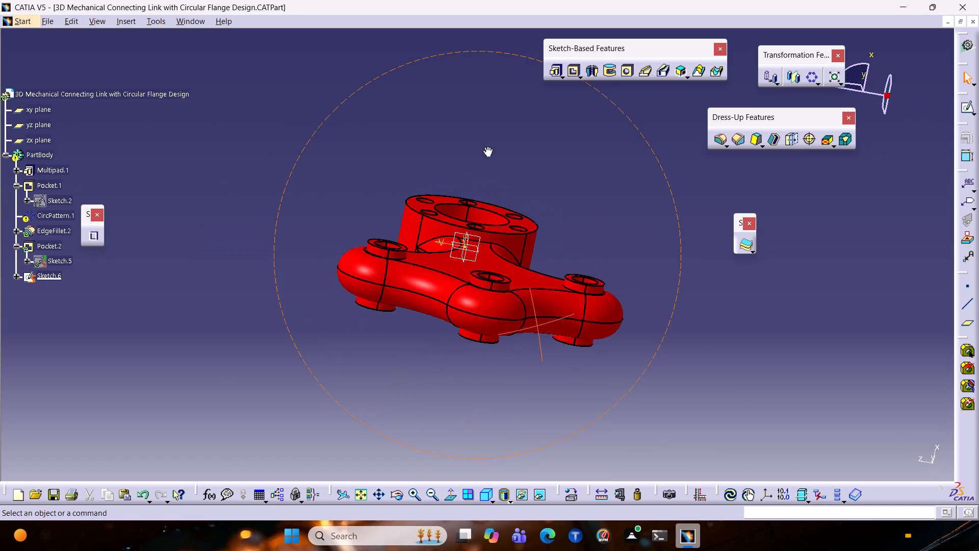
pyautogui.moveTo(486, 146); pyautogui.dragTo(668, 280, button='middle')
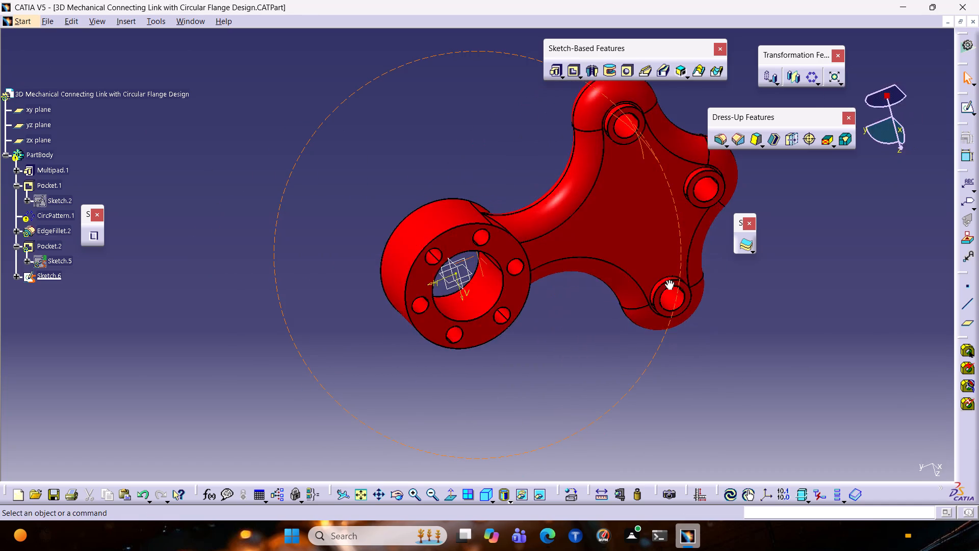
pyautogui.moveTo(668, 280); pyautogui.dragTo(571, 261, button='middle')
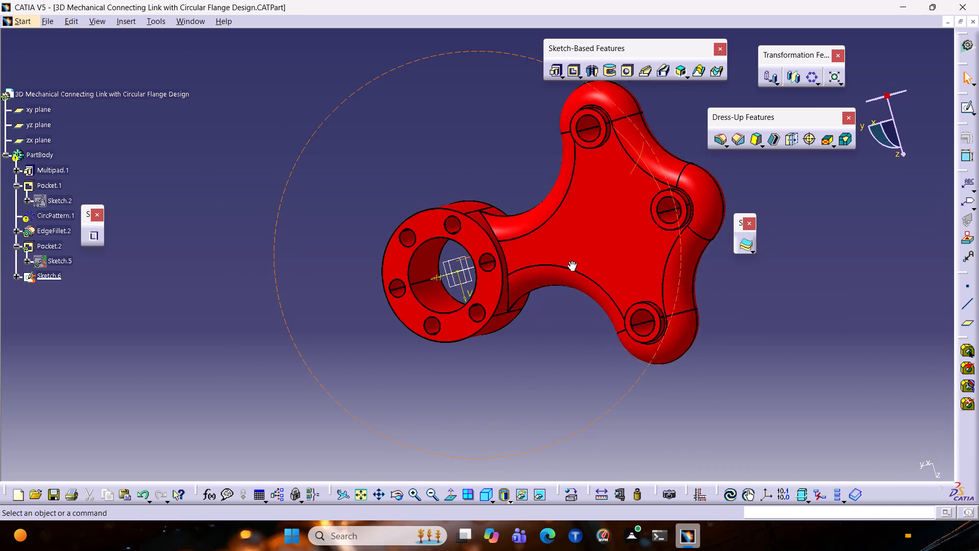
pyautogui.moveTo(571, 261); pyautogui.dragTo(618, 318, button='middle')
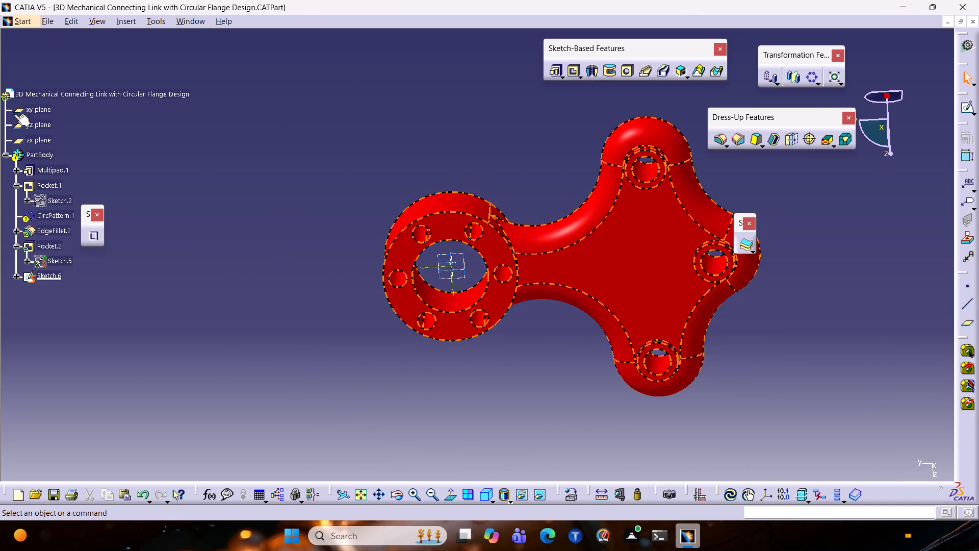
# Reapply the multi-pad with the flange ring's Extrusion domain.7 checked, and delete CircPattern.1 from the resulting update diagnosis.
pyautogui.doubleClick(40, 172)
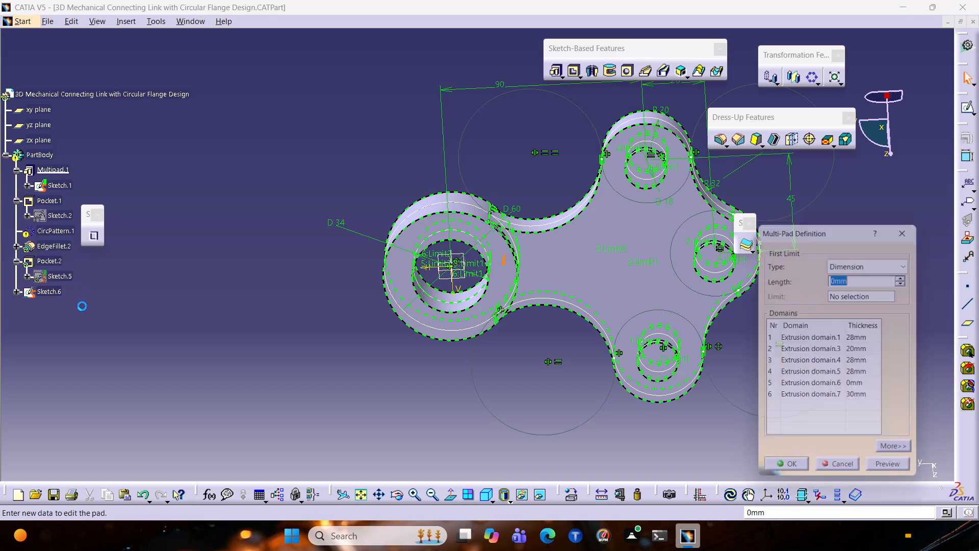
pyautogui.click(849, 396)
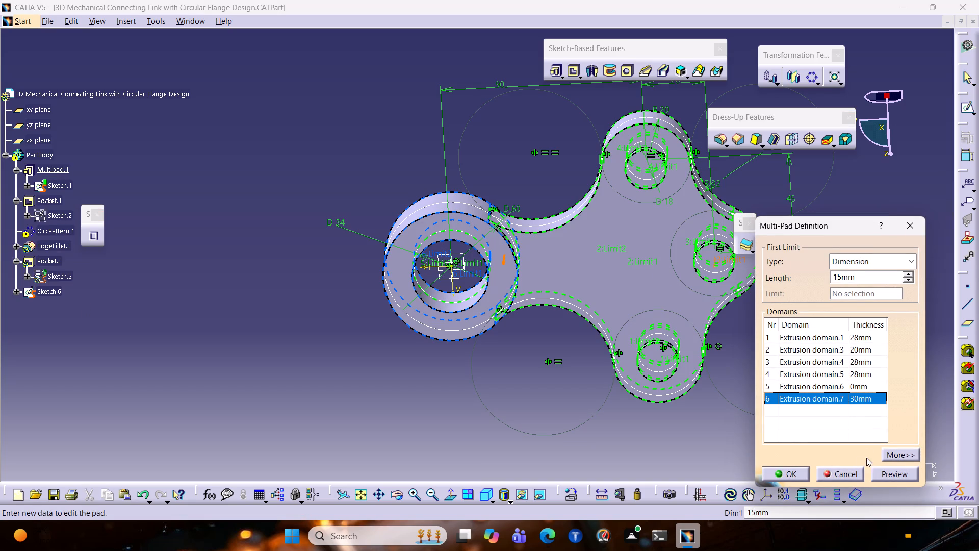
pyautogui.click(783, 476)
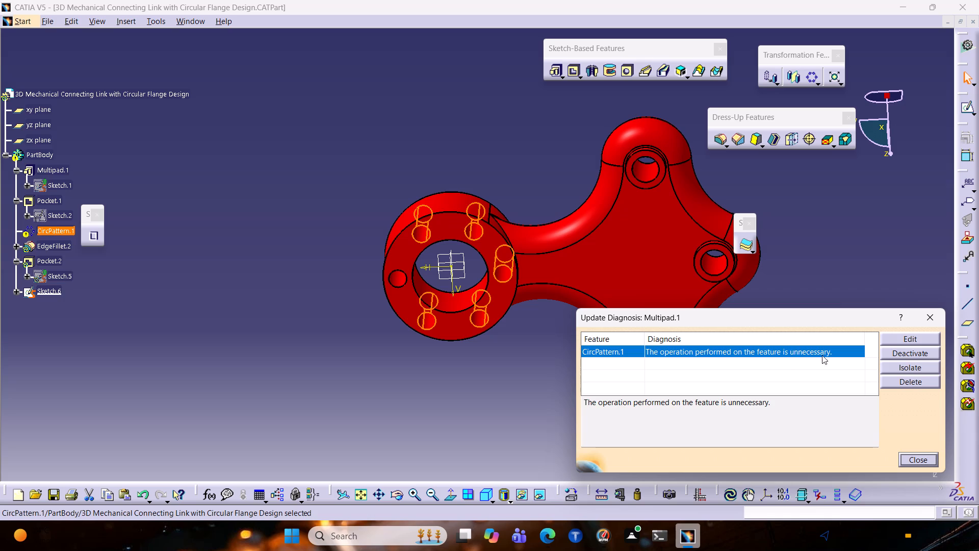
pyautogui.click(891, 381)
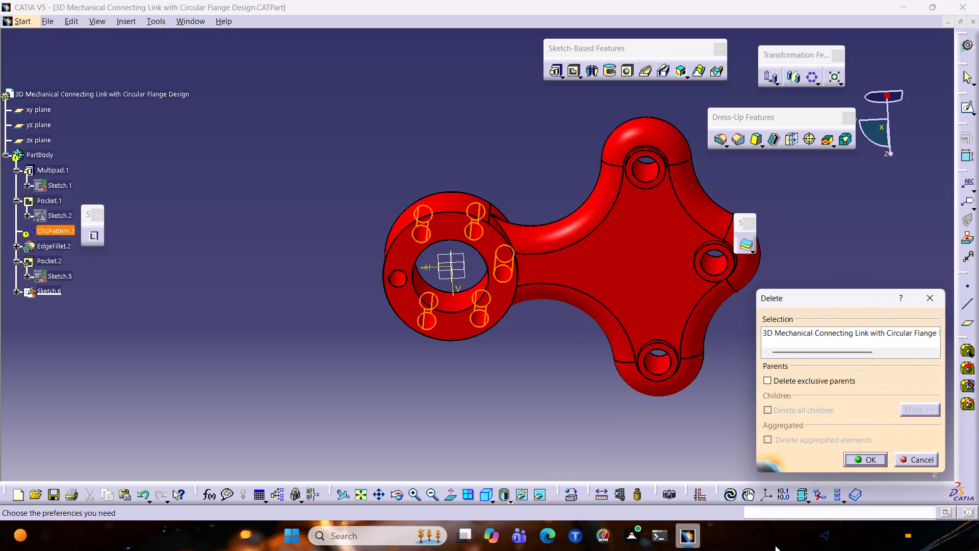
pyautogui.click(861, 463)
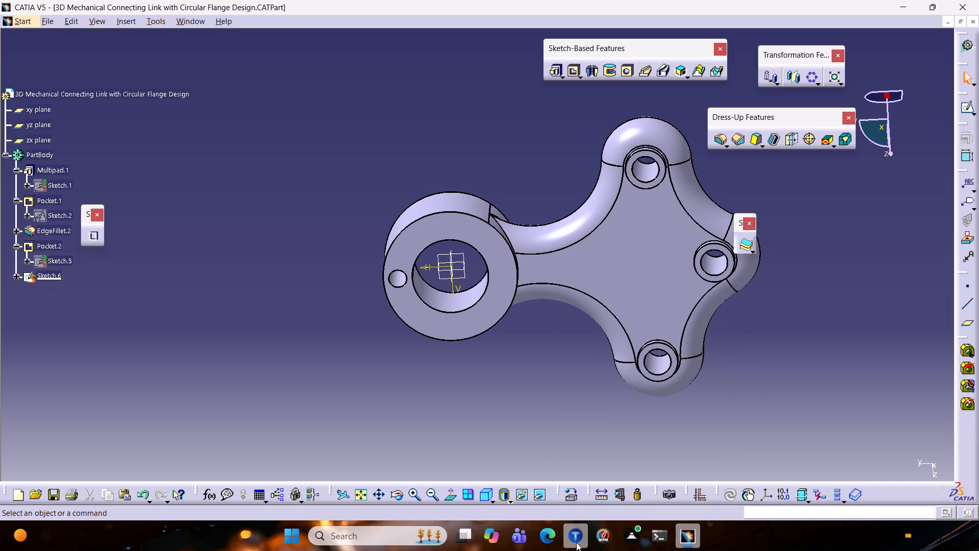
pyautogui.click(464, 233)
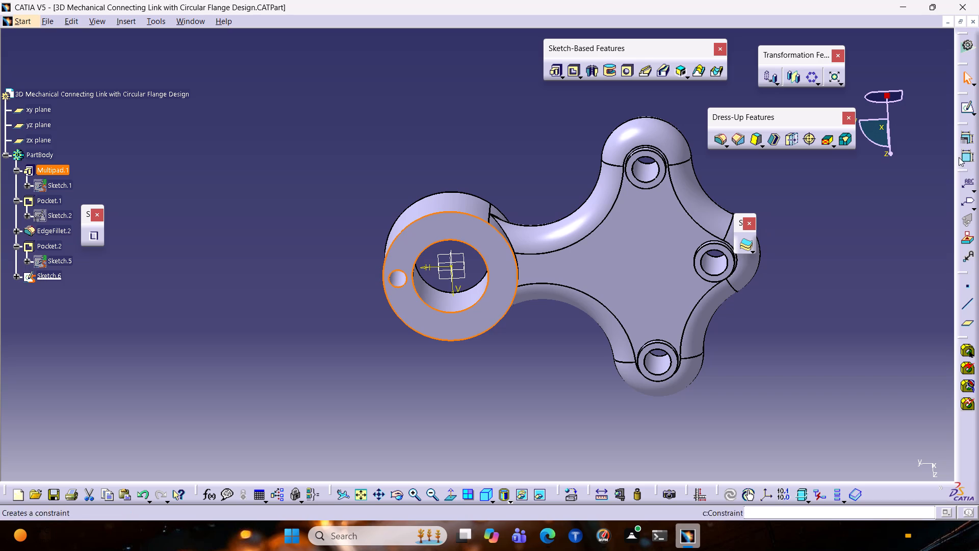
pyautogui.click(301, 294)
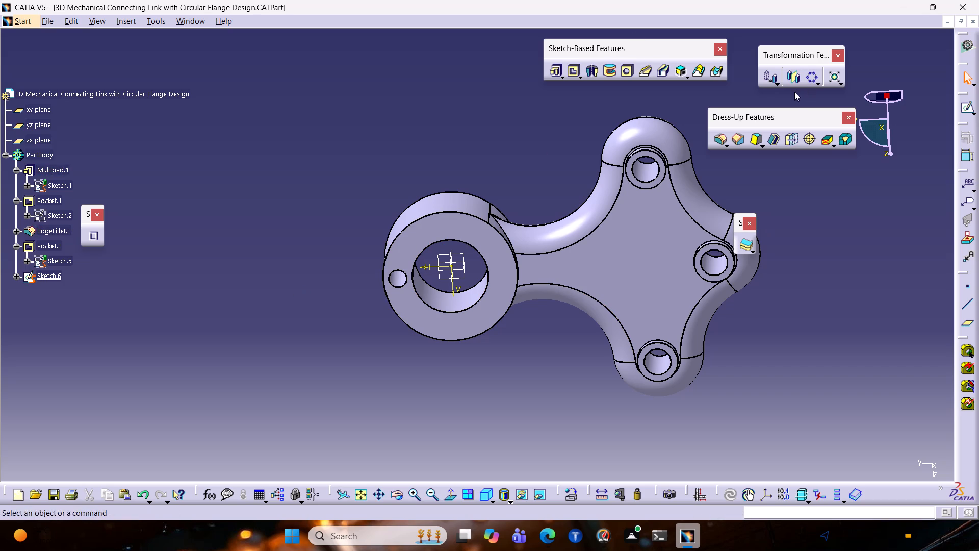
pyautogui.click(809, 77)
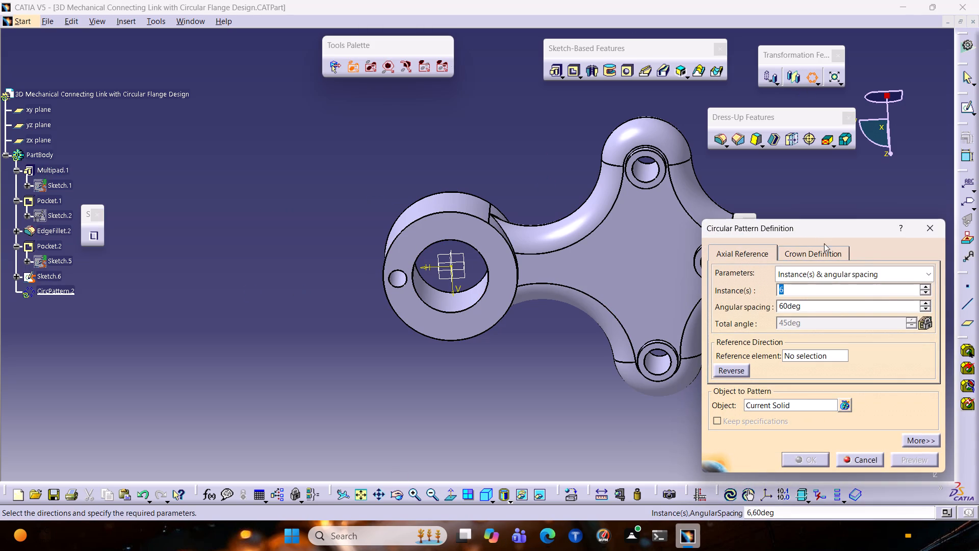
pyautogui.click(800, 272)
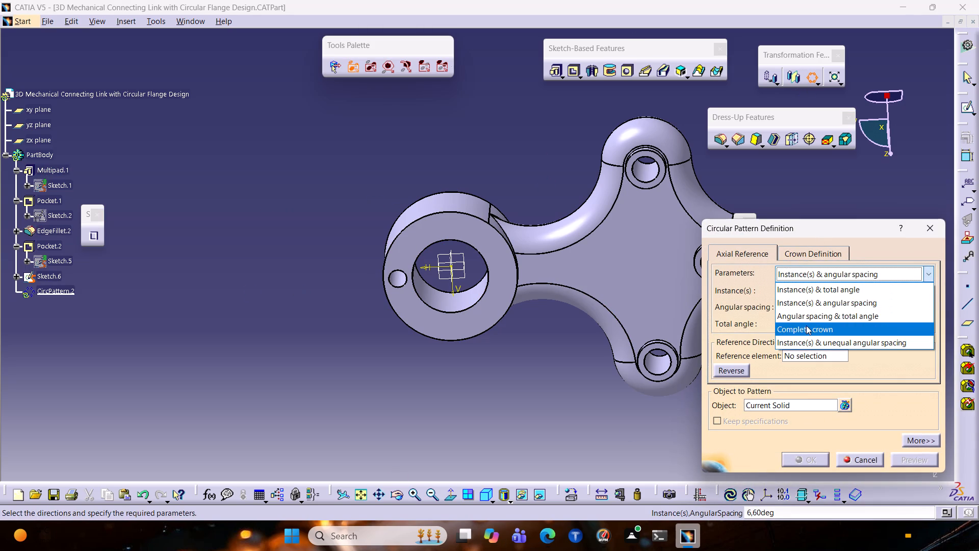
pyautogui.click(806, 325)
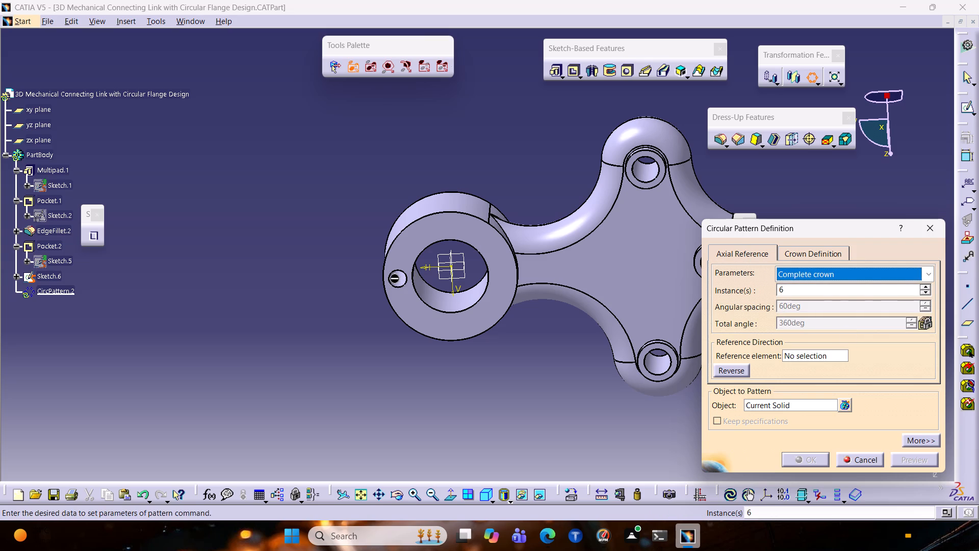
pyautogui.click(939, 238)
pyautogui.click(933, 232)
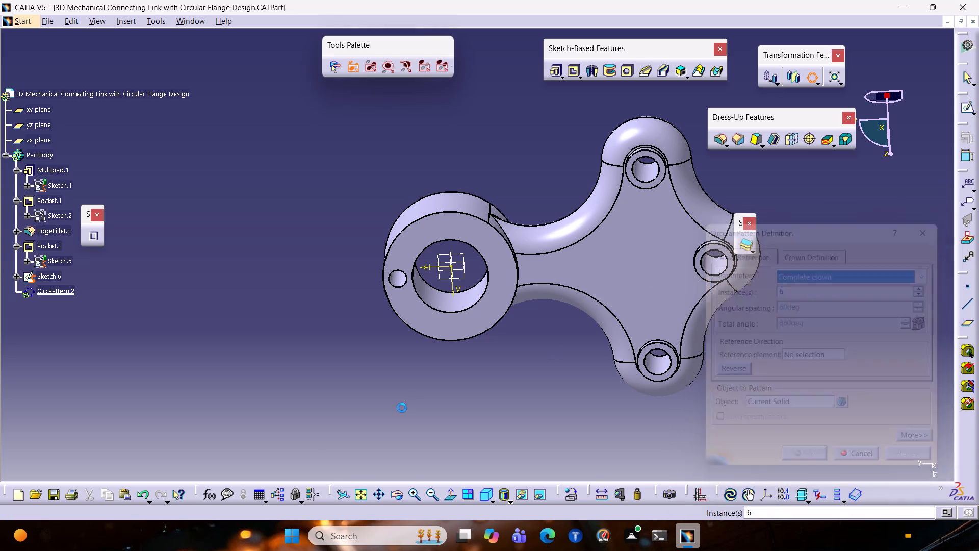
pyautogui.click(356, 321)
# Pattern the flange hole Pocket.1 circularly as a complete crown of 6 instances, using the flange's flat face as reference.
pyautogui.click(402, 287)
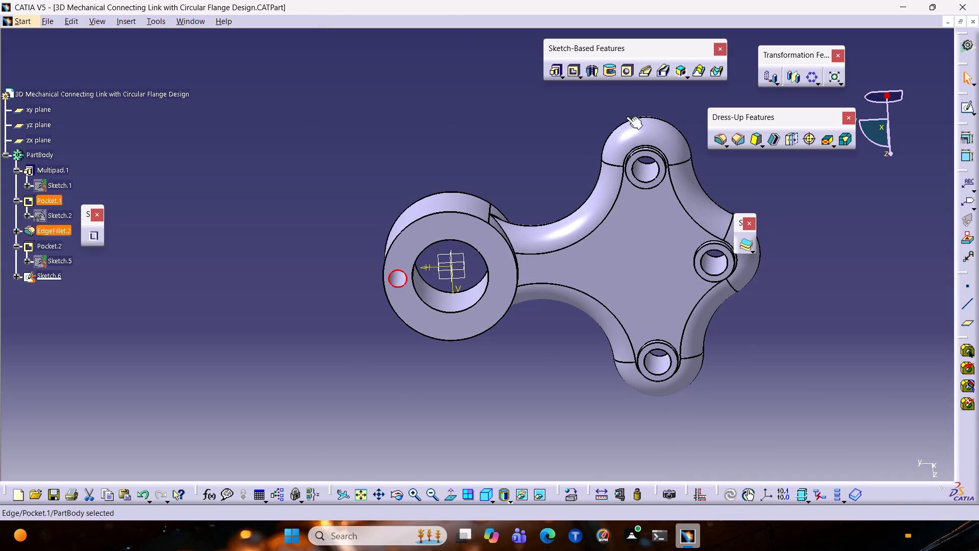
pyautogui.click(814, 80)
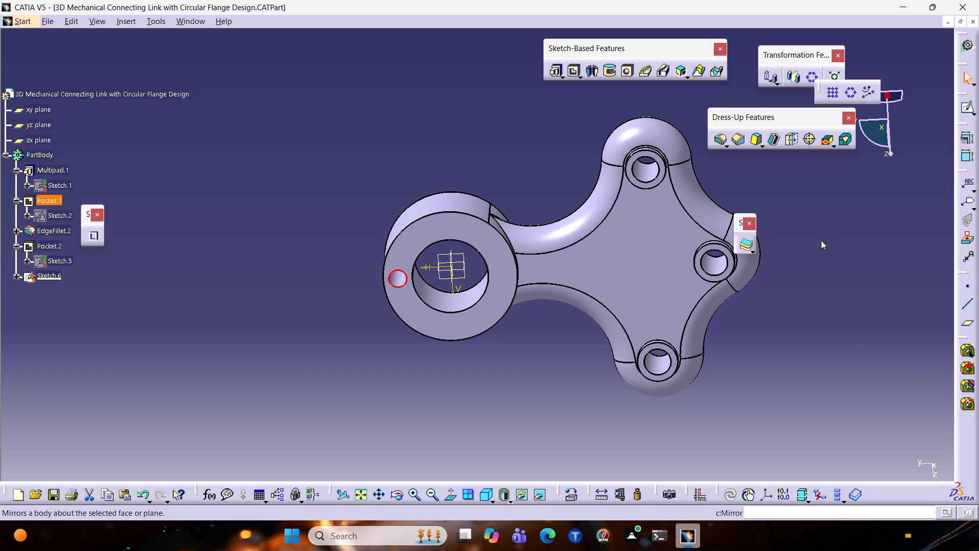
pyautogui.click(852, 90)
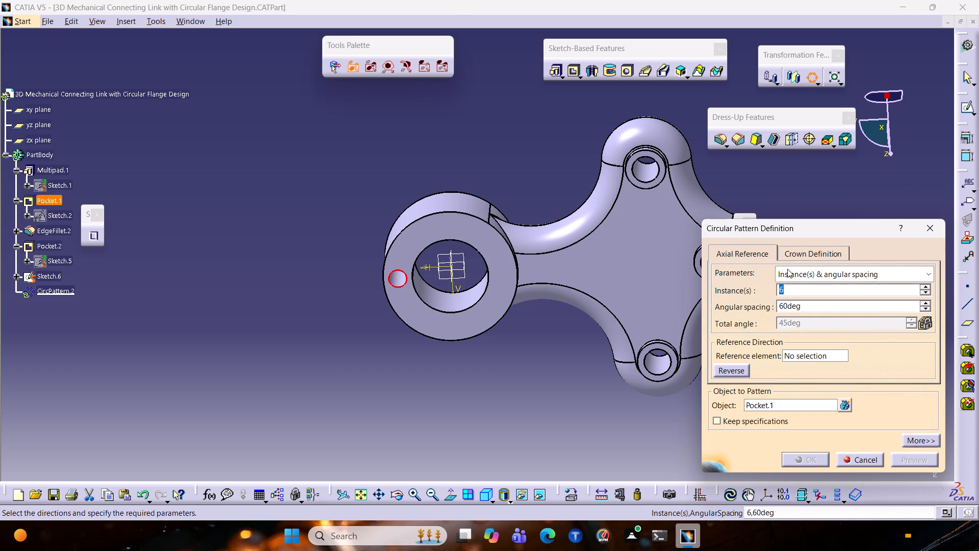
pyautogui.click(789, 269)
pyautogui.click(807, 326)
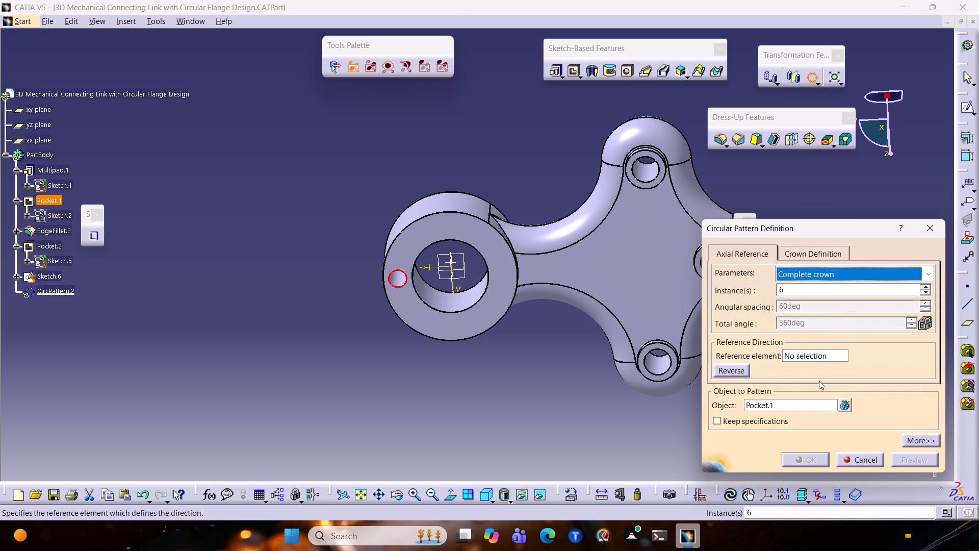
pyautogui.click(787, 353)
pyautogui.click(427, 231)
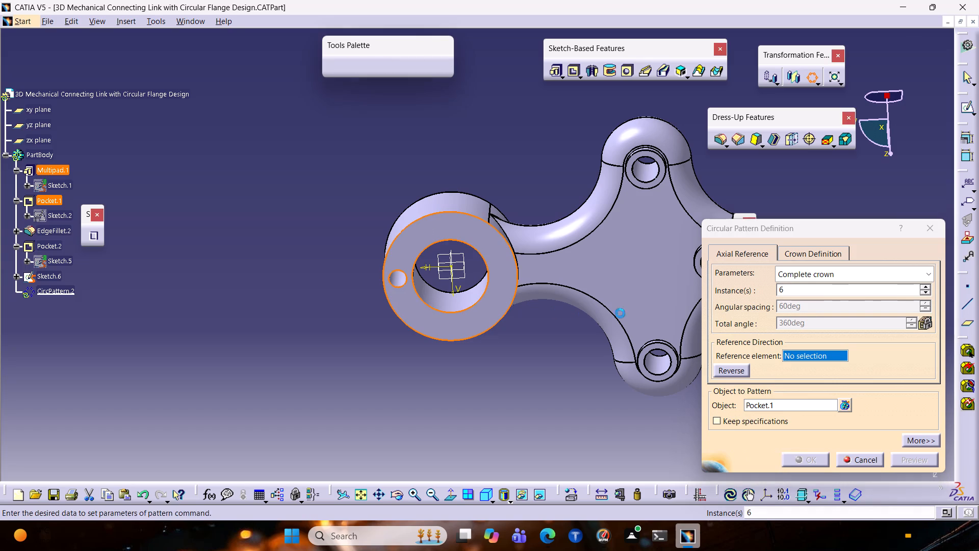
pyautogui.click(904, 462)
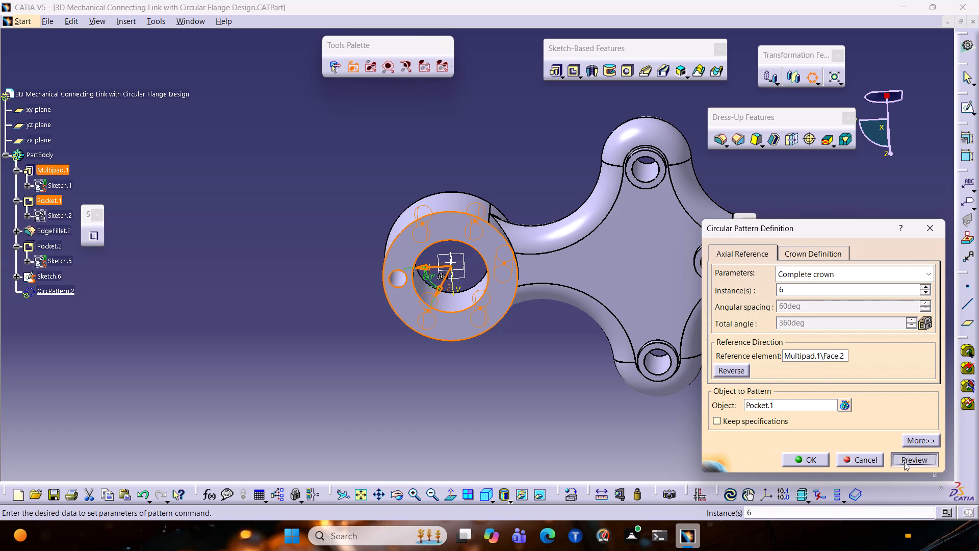
pyautogui.click(808, 465)
pyautogui.click(355, 136)
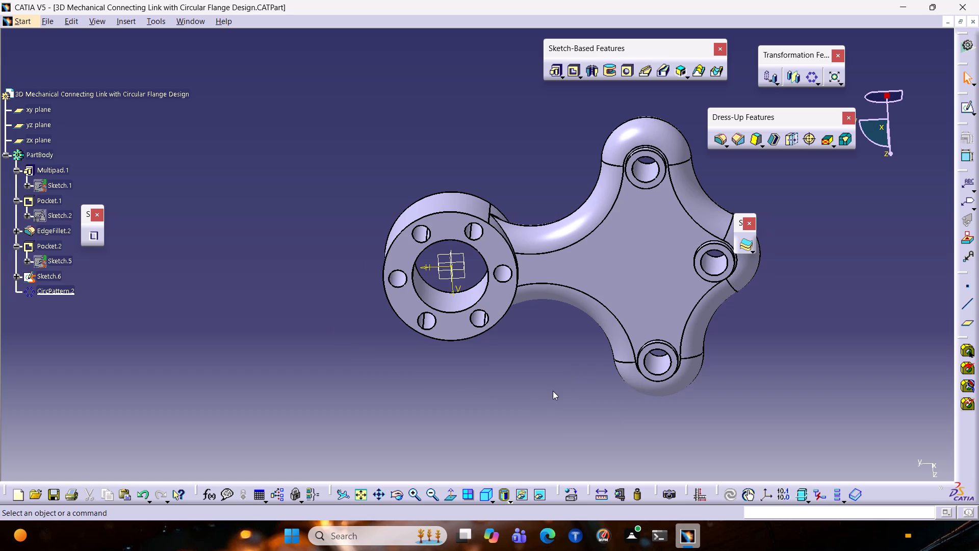
# Save the part in Documents as the CATPart "3D Mechanical Connecting Link with Circular Flange Design".
pyautogui.moveTo(553, 391); pyautogui.dragTo(691, 295, button='middle')
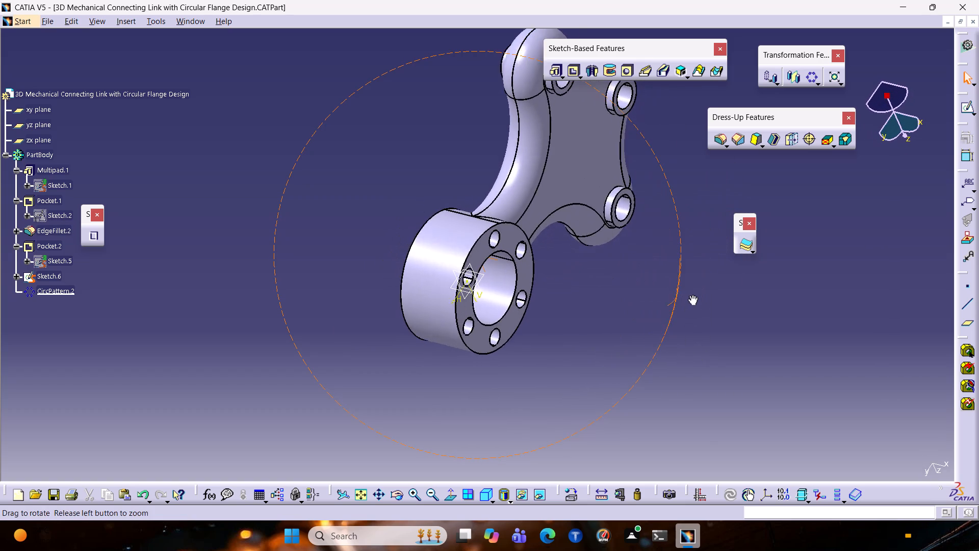
pyautogui.moveTo(691, 295); pyautogui.dragTo(692, 295, button='middle')
pyautogui.keyDown('ctrl'); pyautogui.moveTo(692, 295); pyautogui.dragTo(622, 290, button='middle'); pyautogui.keyUp('ctrl')
pyautogui.moveTo(659, 298); pyautogui.dragTo(605, 331, button='middle')
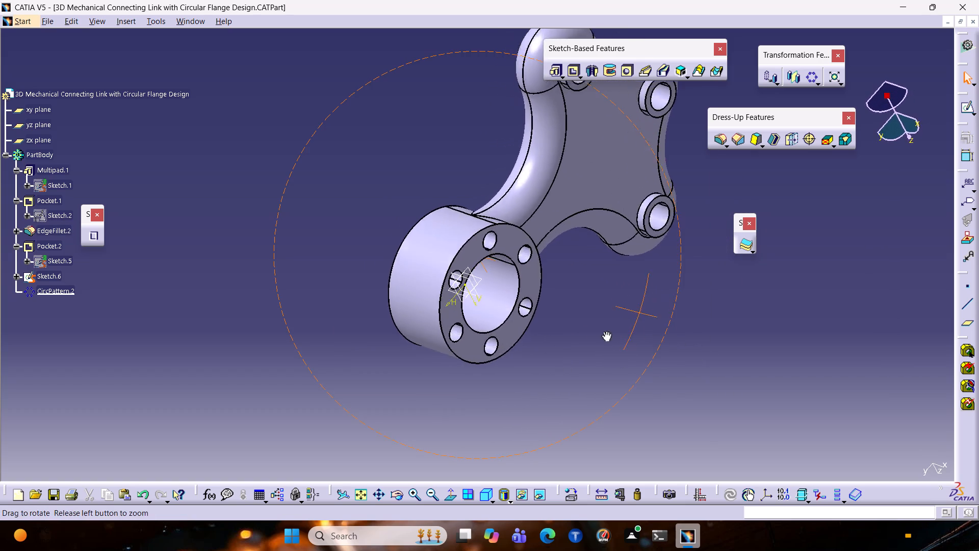
pyautogui.moveTo(605, 331); pyautogui.dragTo(619, 349, button='middle')
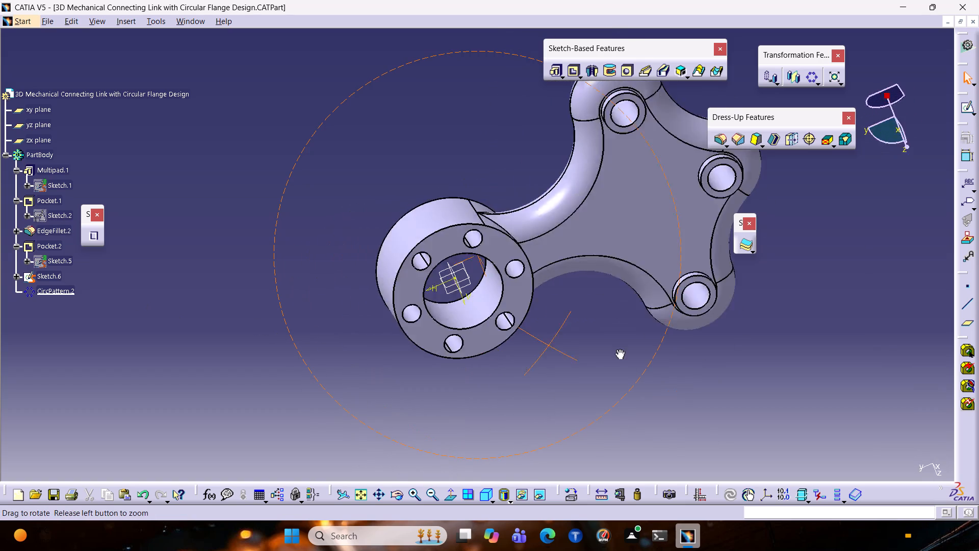
pyautogui.moveTo(619, 349); pyautogui.dragTo(623, 375, button='middle')
pyautogui.hotkey('ctrl', 's')
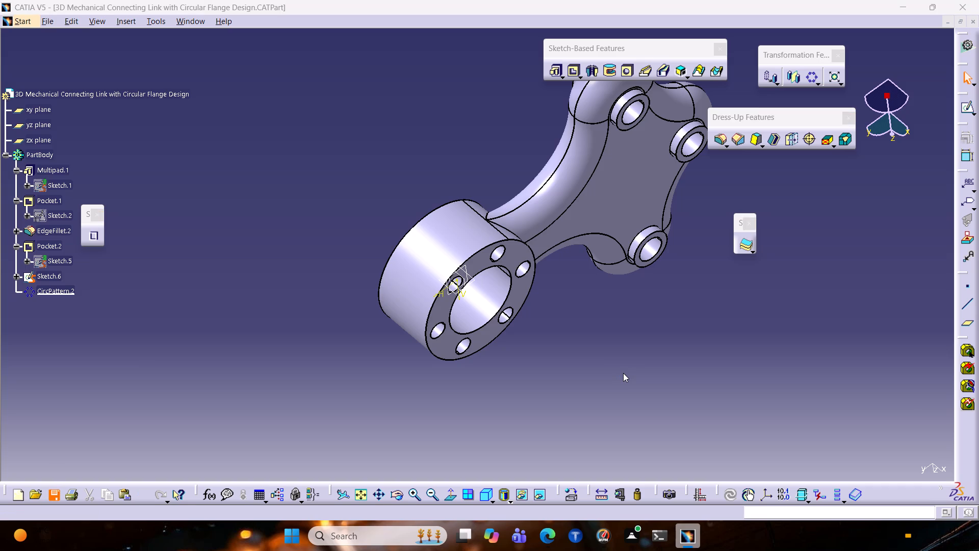
pyautogui.click(679, 367)
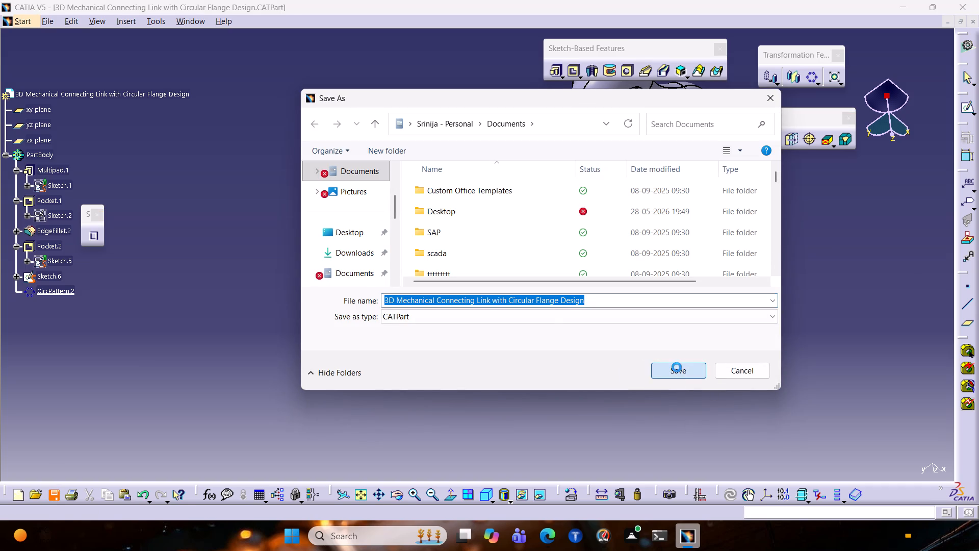
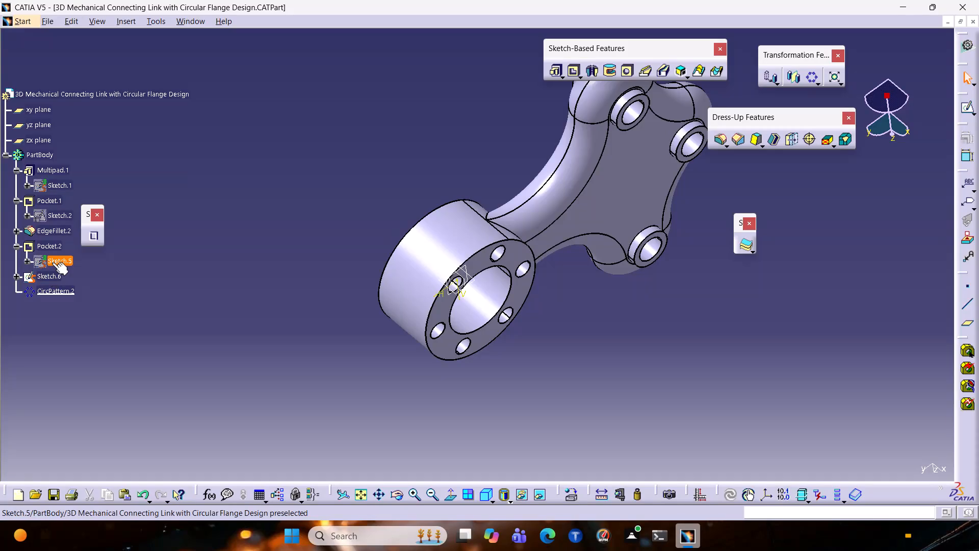
# Examine the completed link from several viewing angles, covering the flange's hole pattern and the three-lobe plate.
pyautogui.click(54, 261)
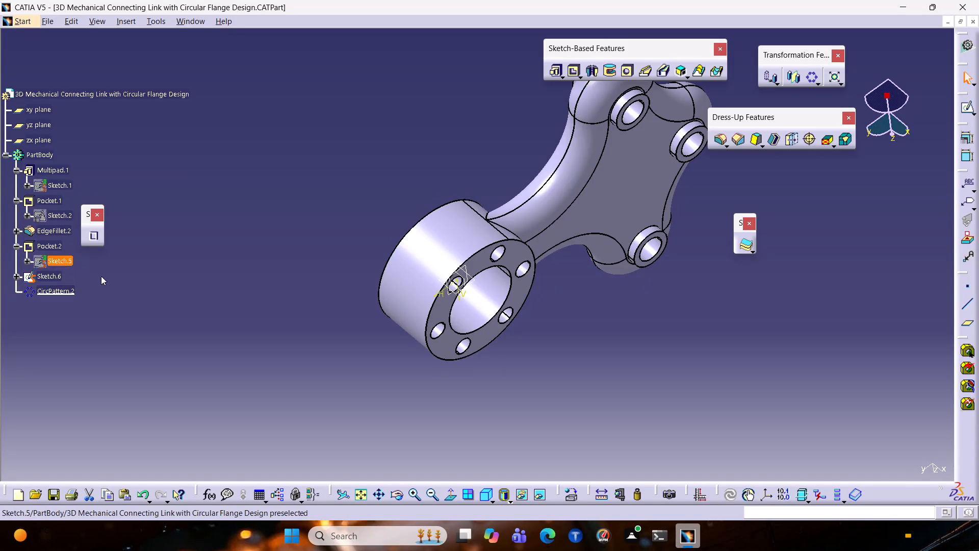
pyautogui.moveTo(536, 316); pyautogui.dragTo(208, 329, button='middle')
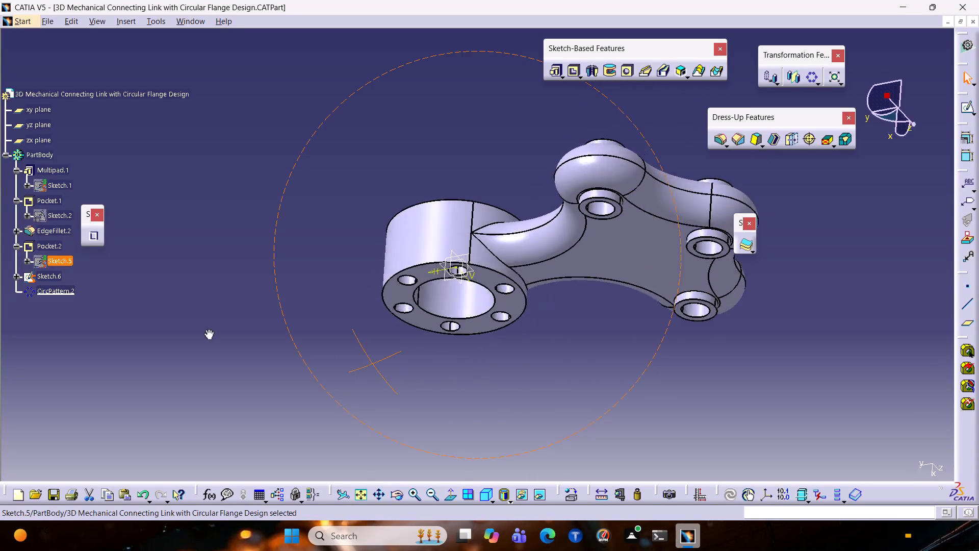
pyautogui.moveTo(208, 329); pyautogui.dragTo(244, 346, button='middle')
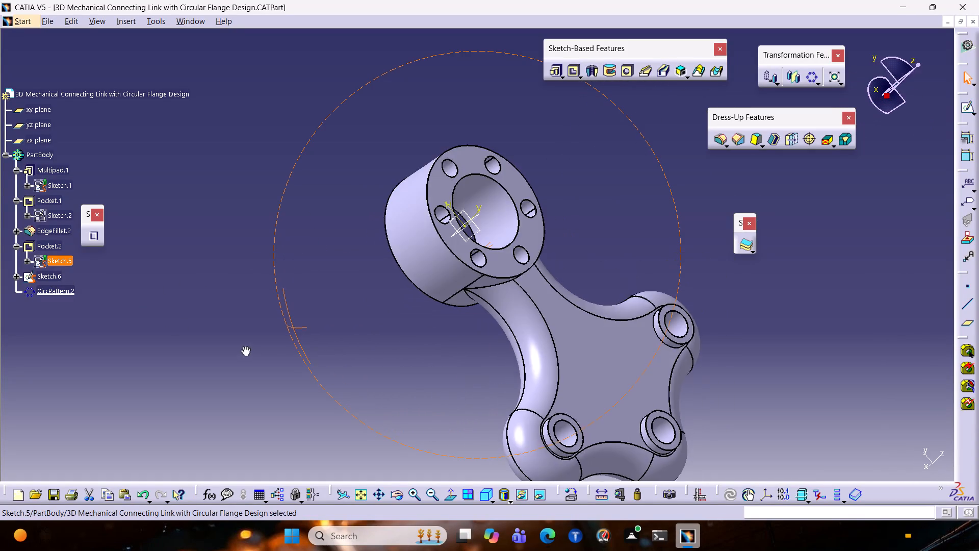
pyautogui.moveTo(244, 346); pyautogui.dragTo(613, 342, button='middle')
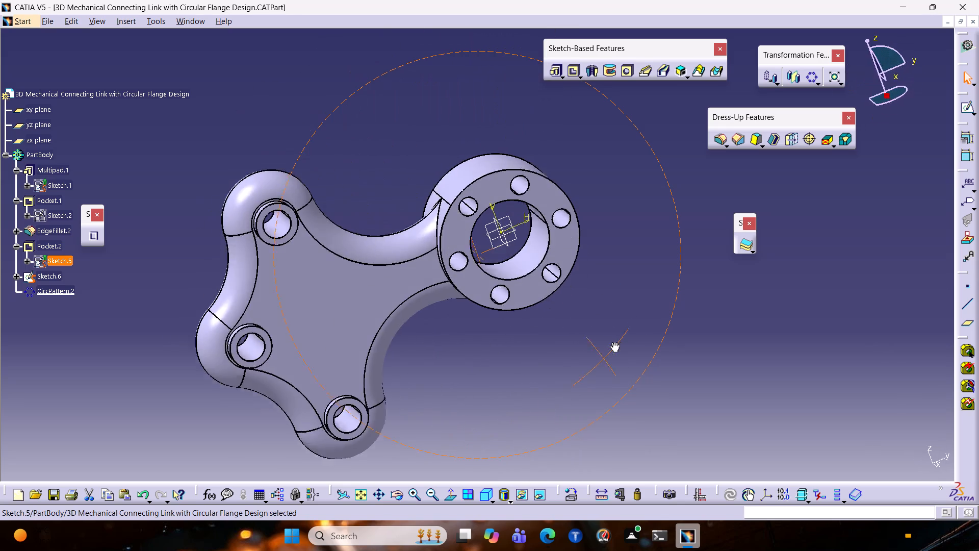
pyautogui.moveTo(613, 342); pyautogui.dragTo(607, 350, button='middle')
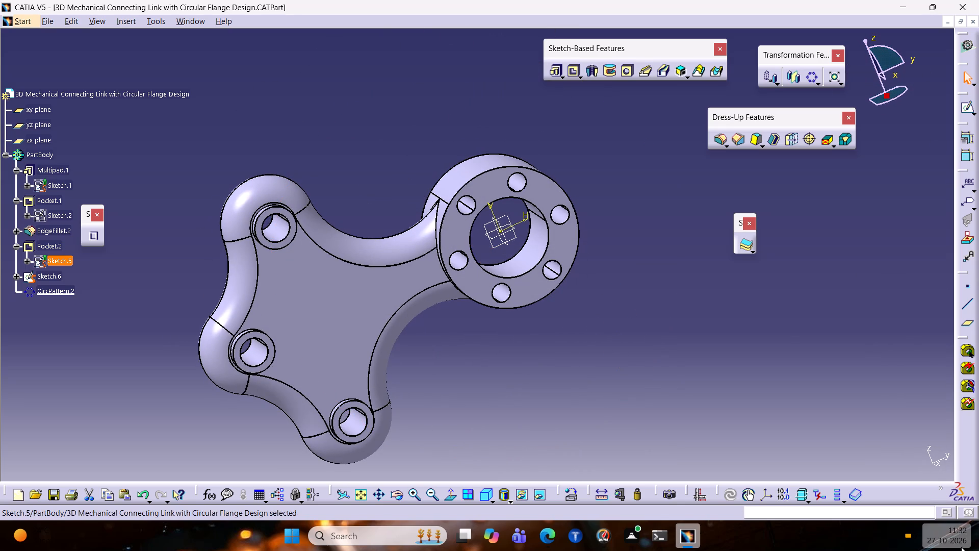
pyautogui.keyDown('ctrl'); pyautogui.moveTo(681, 224); pyautogui.dragTo(671, 248, button='middle'); pyautogui.keyUp('ctrl')
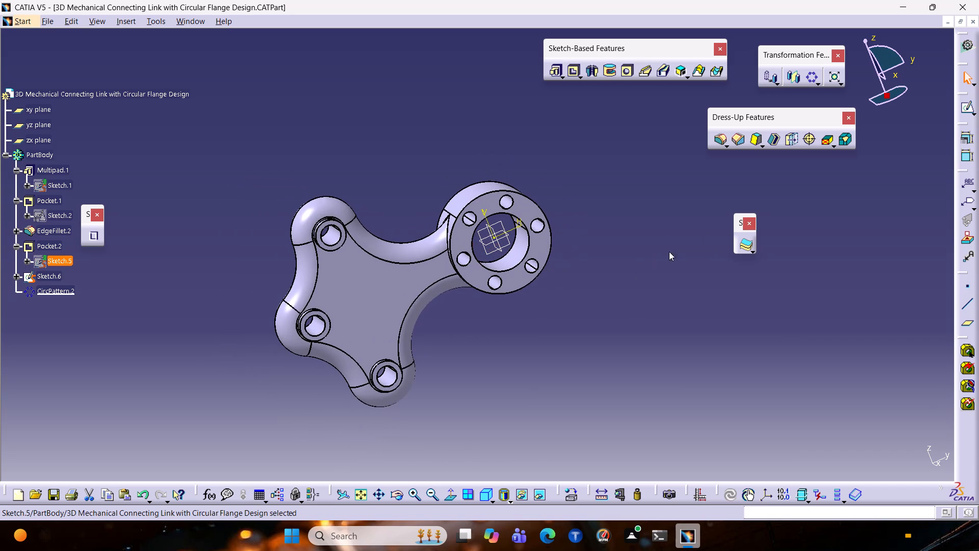
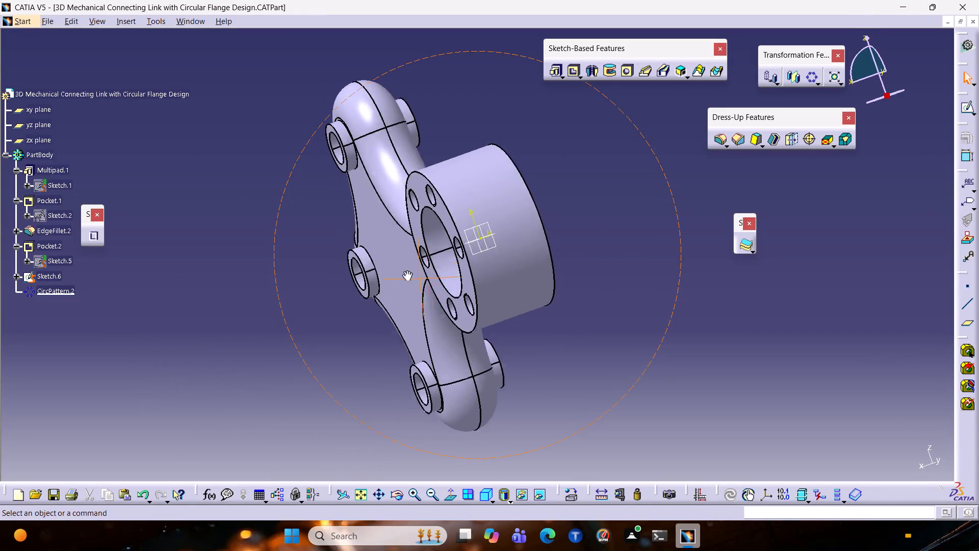
# Open a new sketch on the yz plane.
pyautogui.click(34, 126)
pyautogui.click(508, 199)
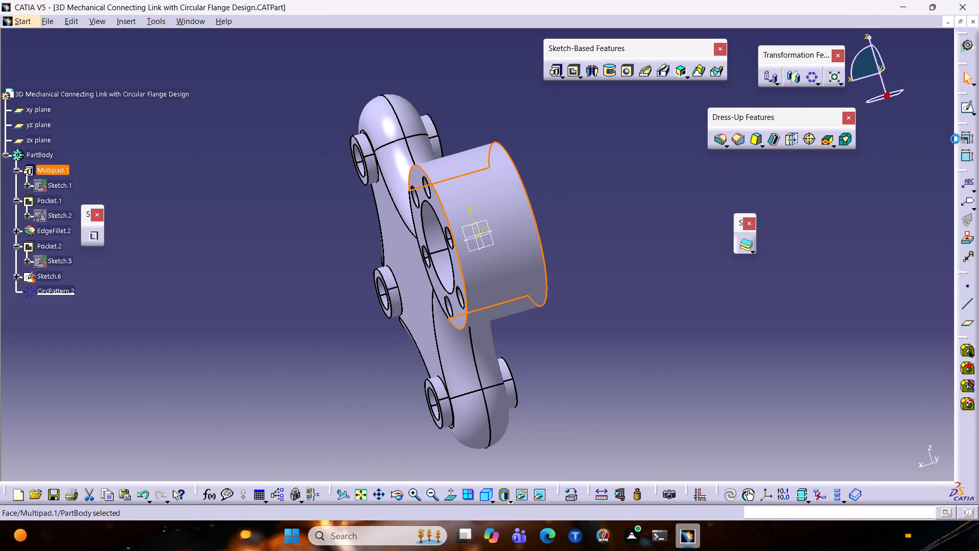
pyautogui.click(220, 158)
pyautogui.click(36, 124)
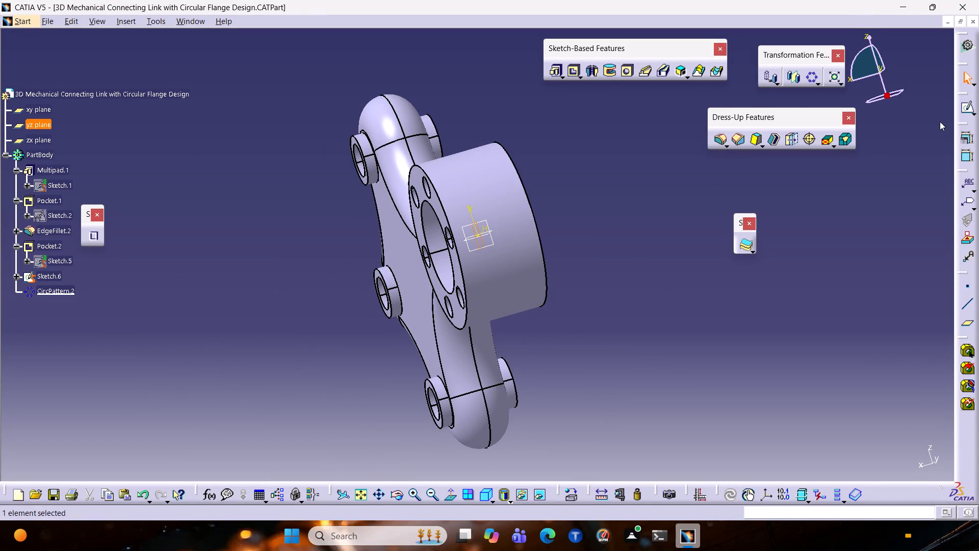
pyautogui.click(970, 108)
pyautogui.doubleClick(967, 107)
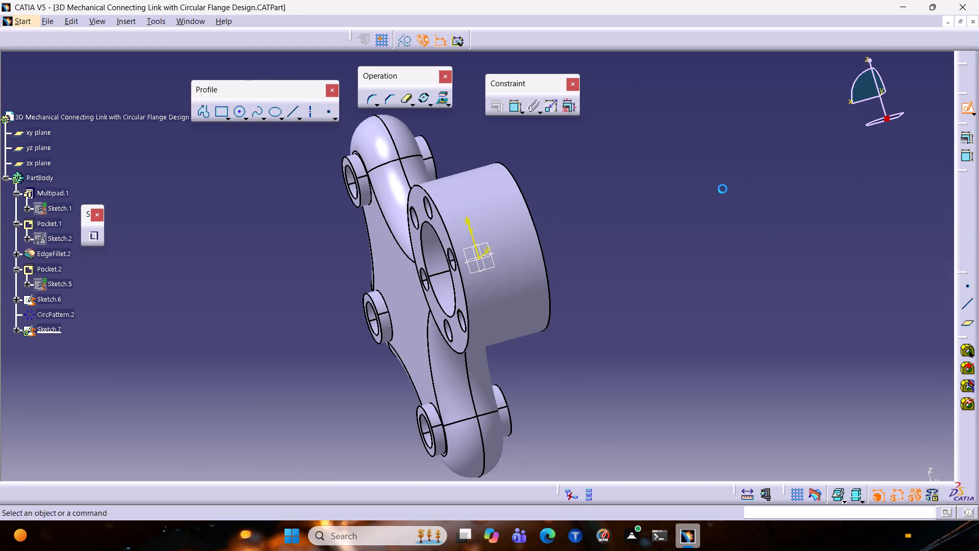
pyautogui.moveTo(478, 134); pyautogui.dragTo(396, 211, button='middle')
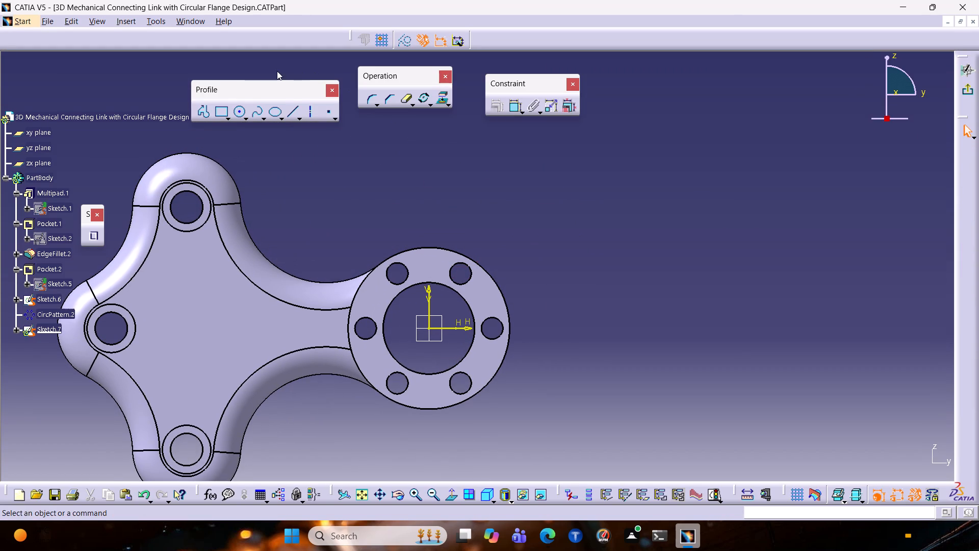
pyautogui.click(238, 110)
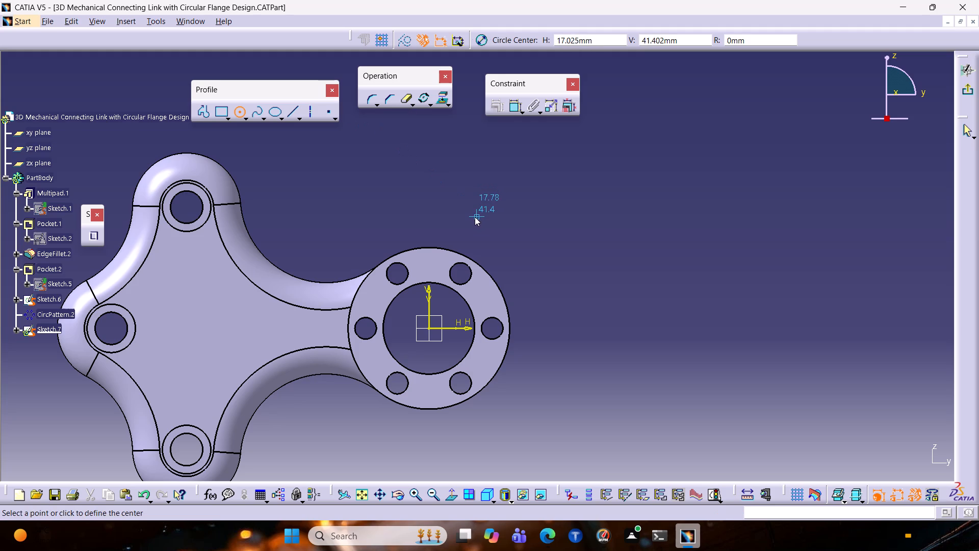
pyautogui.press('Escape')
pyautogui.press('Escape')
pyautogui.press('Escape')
# Project the flange's outer circular edge onto the sketch plane.
pyautogui.click(446, 250)
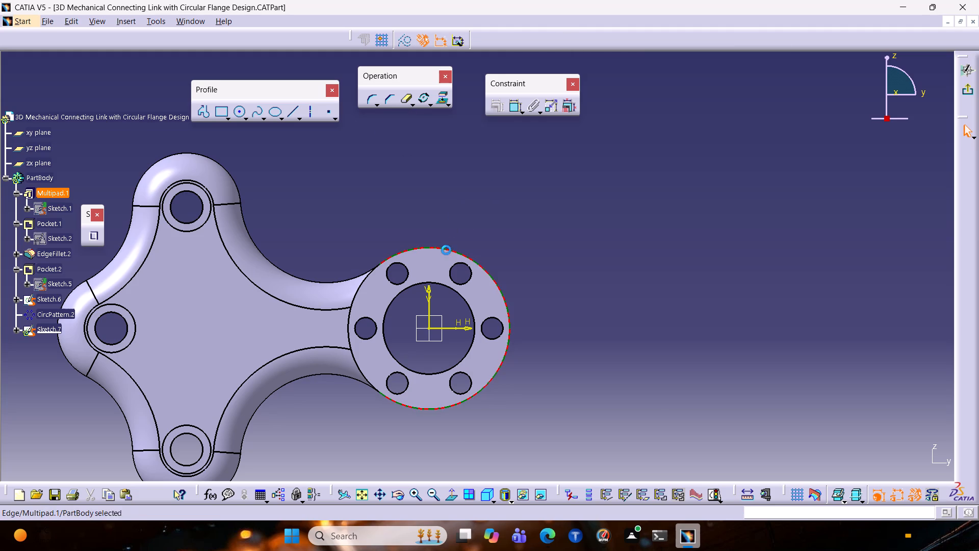
pyautogui.click(439, 250)
pyautogui.click(437, 103)
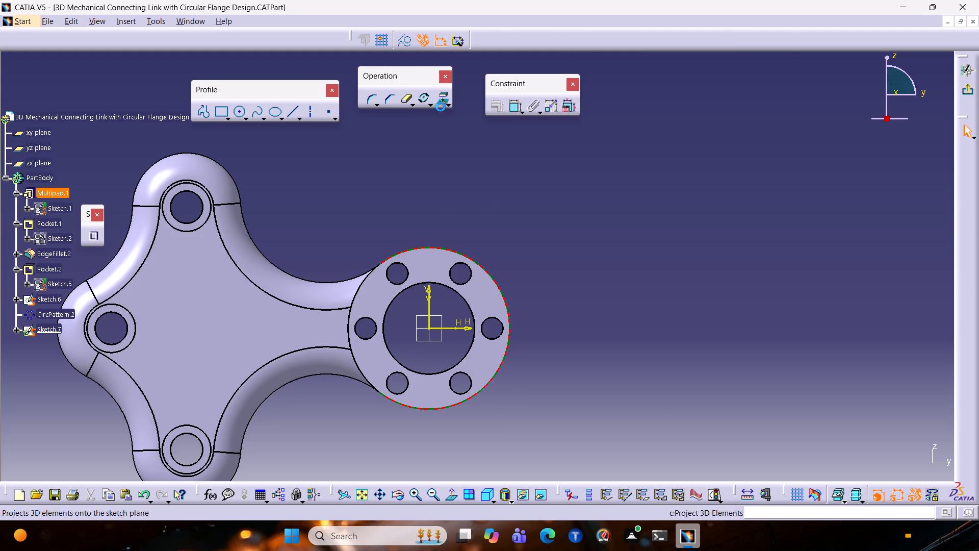
pyautogui.click(860, 464)
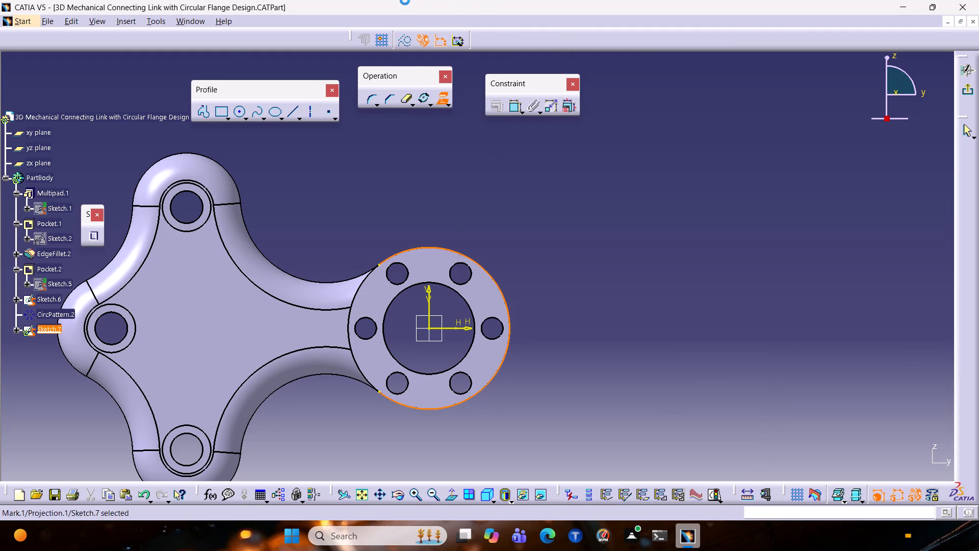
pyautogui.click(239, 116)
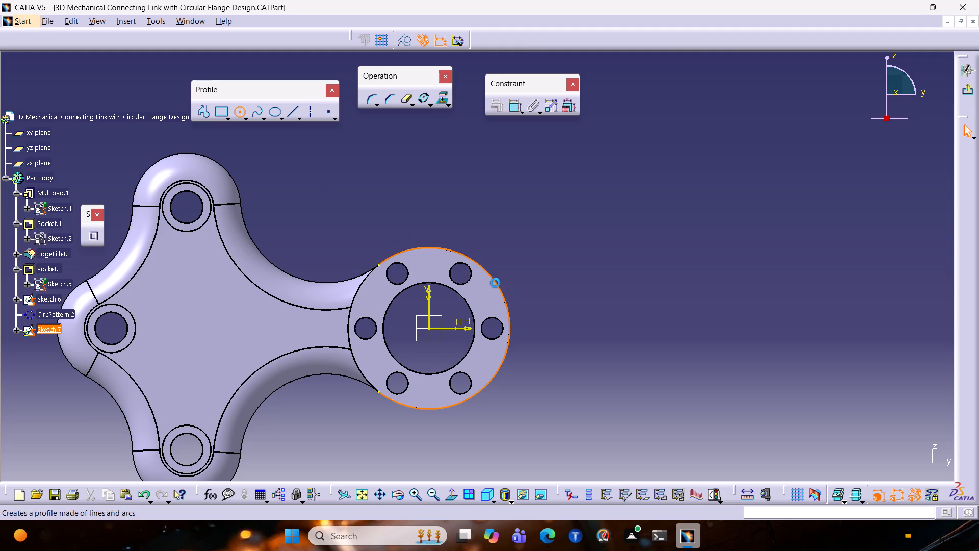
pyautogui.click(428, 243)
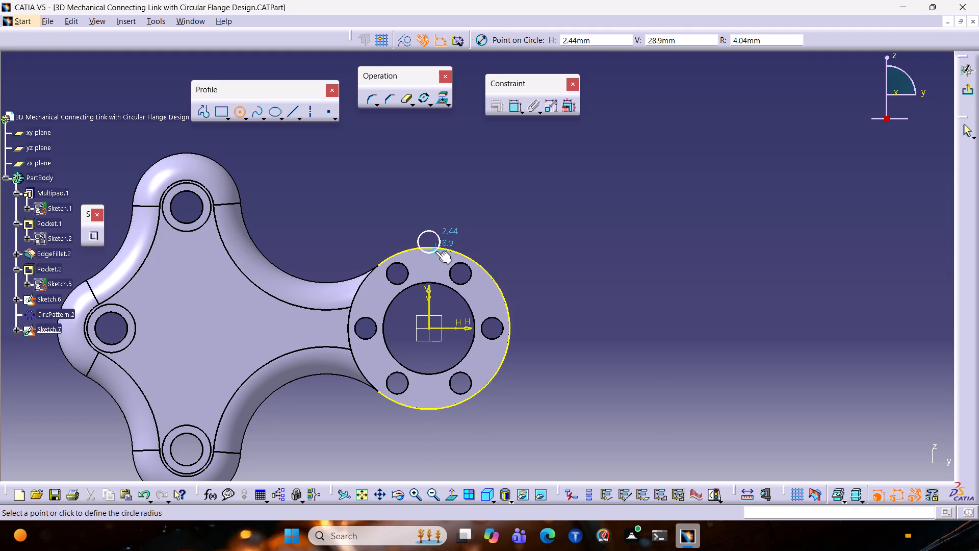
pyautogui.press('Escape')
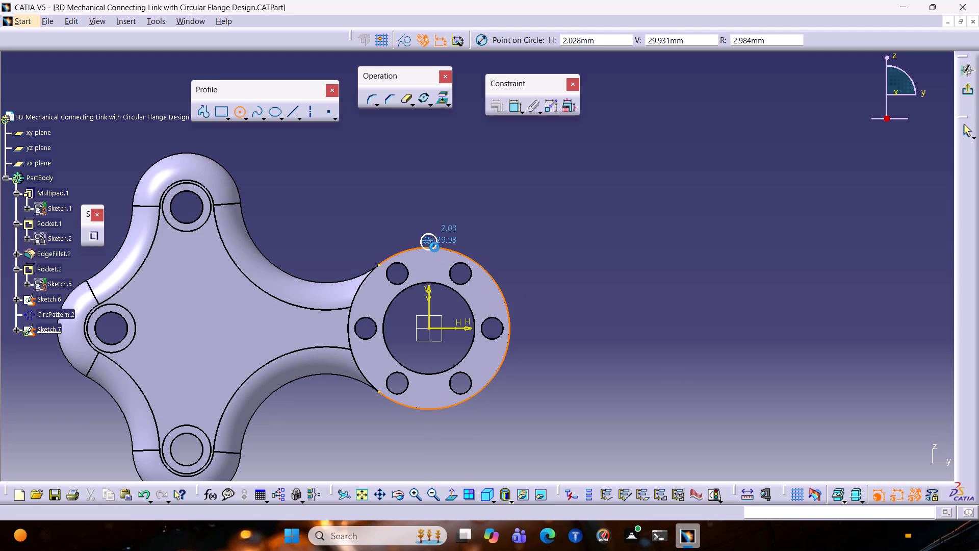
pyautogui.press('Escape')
# Sketch a circle on the vertical axis above the flange, tangent to the projected outline, and dimension its diameter to 8 mm.
pyautogui.click(238, 112)
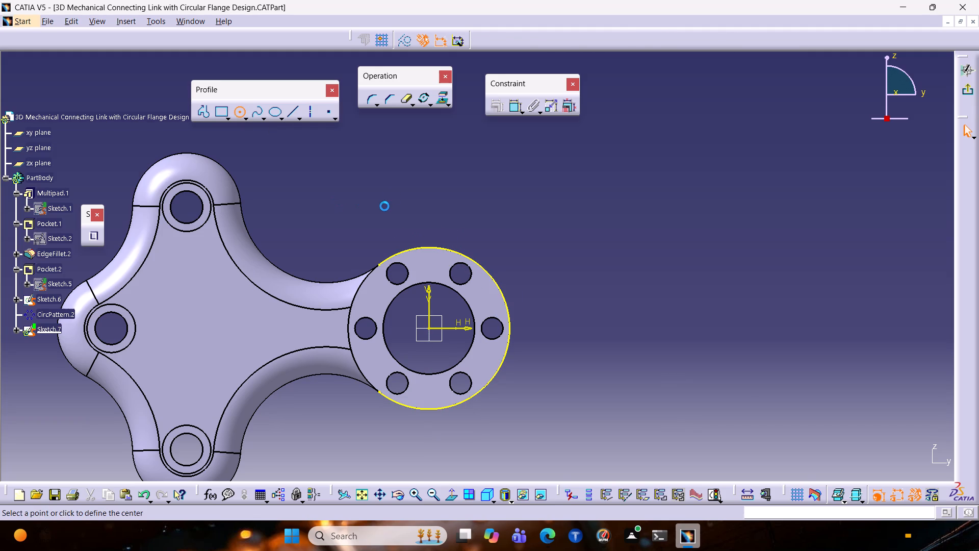
pyautogui.keyDown('ctrl'); pyautogui.moveTo(414, 222); pyautogui.dragTo(428, 172, button='middle'); pyautogui.keyUp('ctrl')
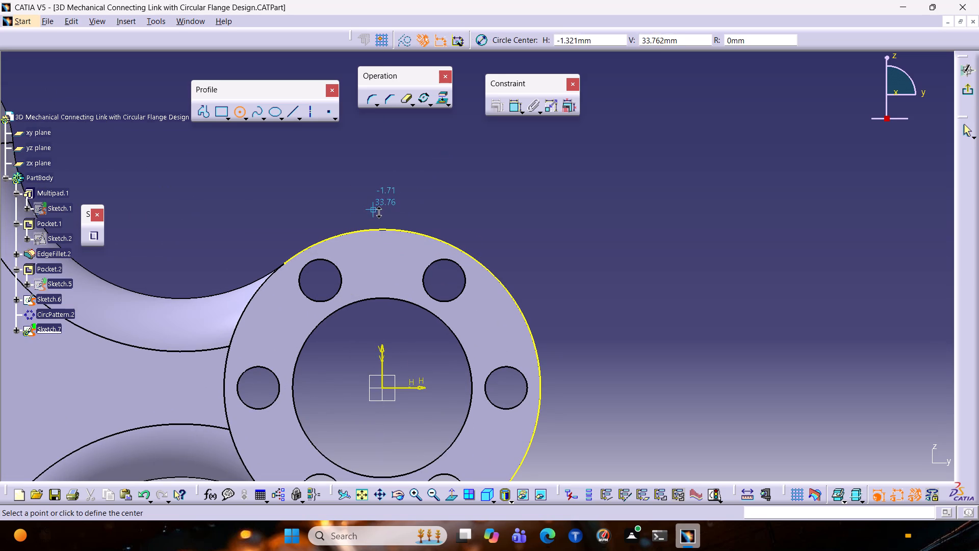
pyautogui.click(380, 203)
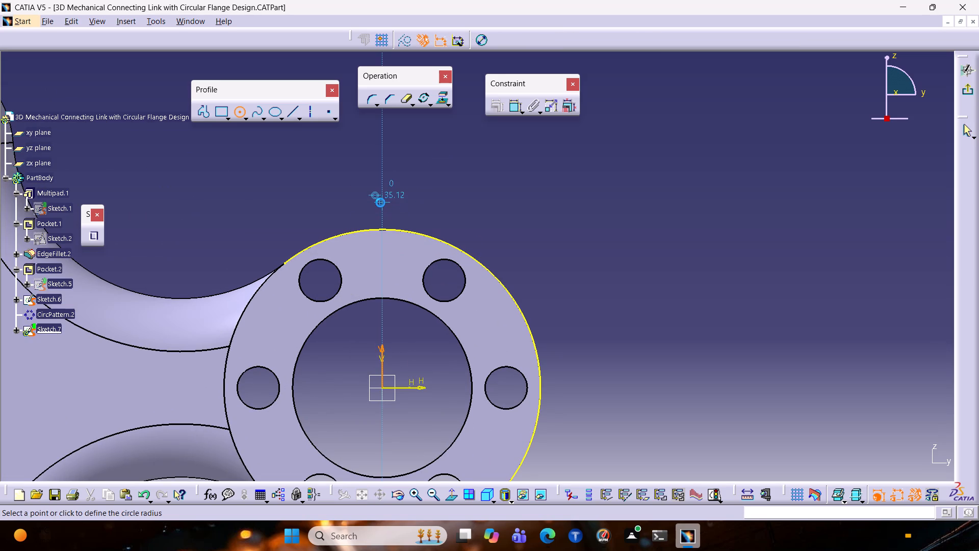
pyautogui.click(393, 227)
pyautogui.click(516, 106)
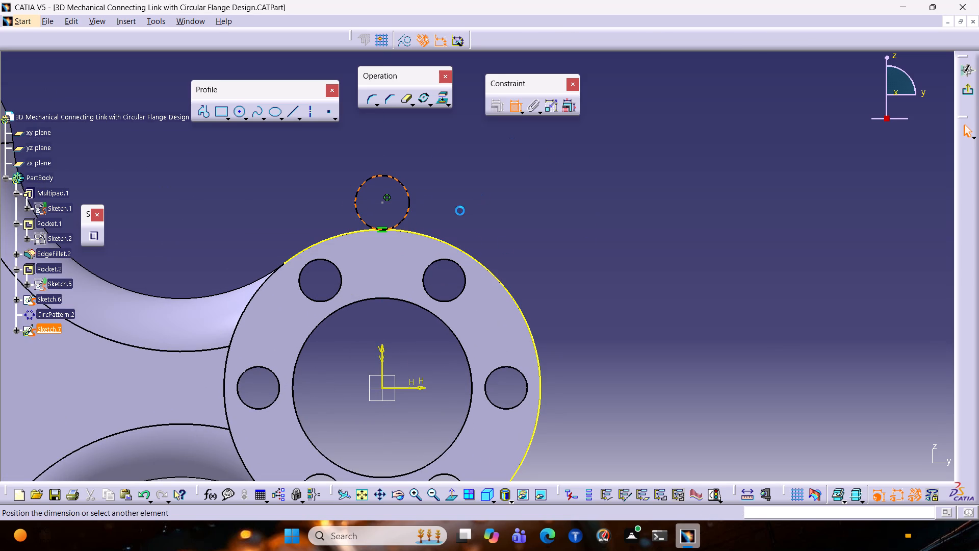
pyautogui.click(439, 205)
pyautogui.doubleClick(445, 202)
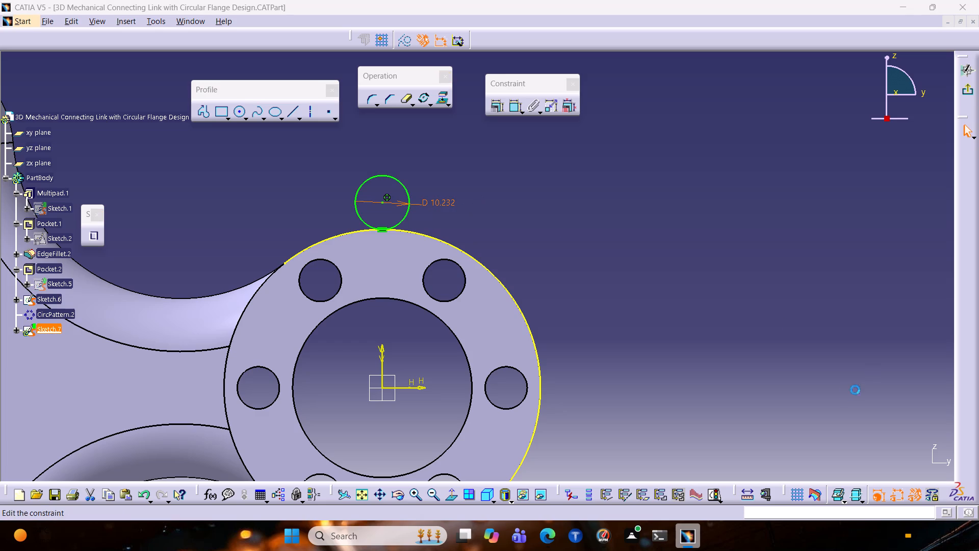
pyautogui.press('8')
pyautogui.press('Return')
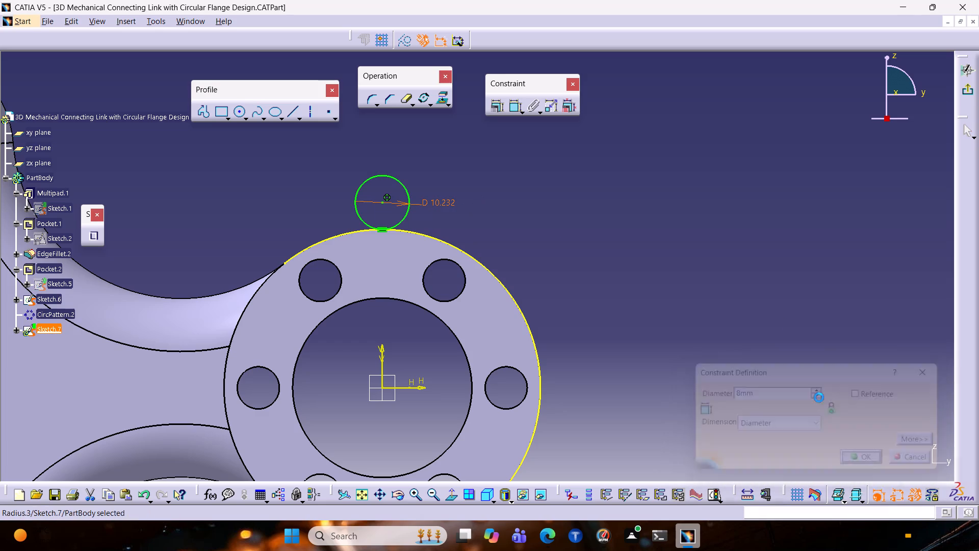
# Convert the projected flange outline to a construction element.
pyautogui.keyDown('ctrl'); pyautogui.moveTo(502, 190); pyautogui.dragTo(479, 218, button='middle'); pyautogui.keyUp('ctrl')
pyautogui.click(495, 278)
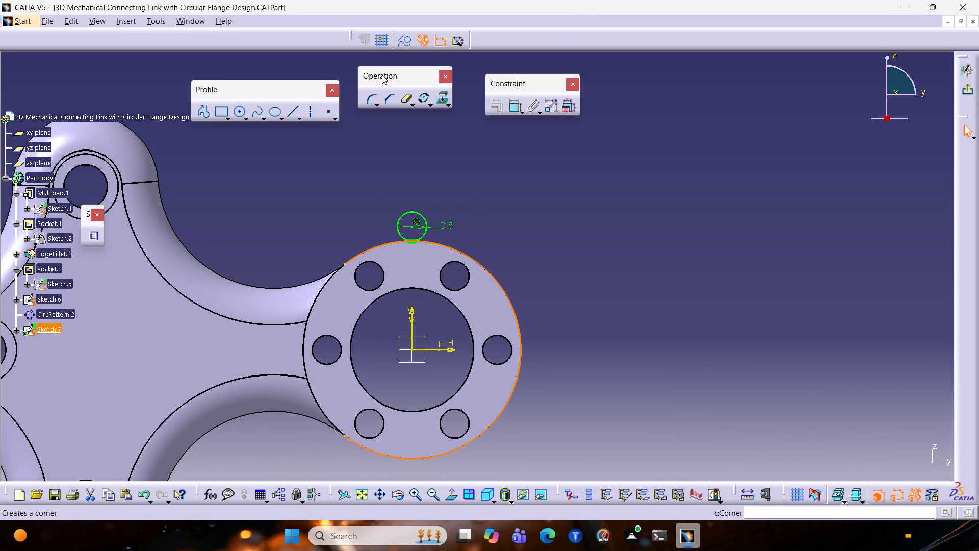
pyautogui.click(404, 40)
pyautogui.click(547, 190)
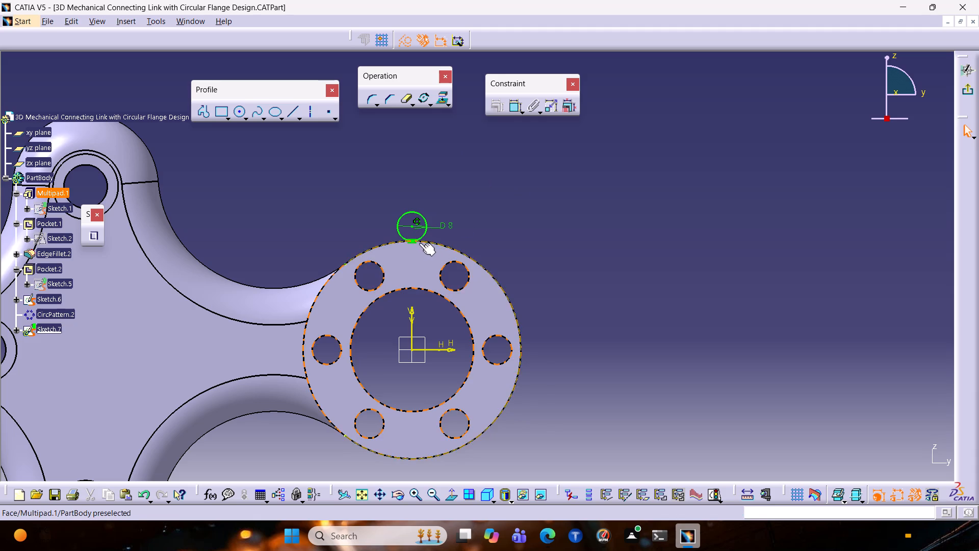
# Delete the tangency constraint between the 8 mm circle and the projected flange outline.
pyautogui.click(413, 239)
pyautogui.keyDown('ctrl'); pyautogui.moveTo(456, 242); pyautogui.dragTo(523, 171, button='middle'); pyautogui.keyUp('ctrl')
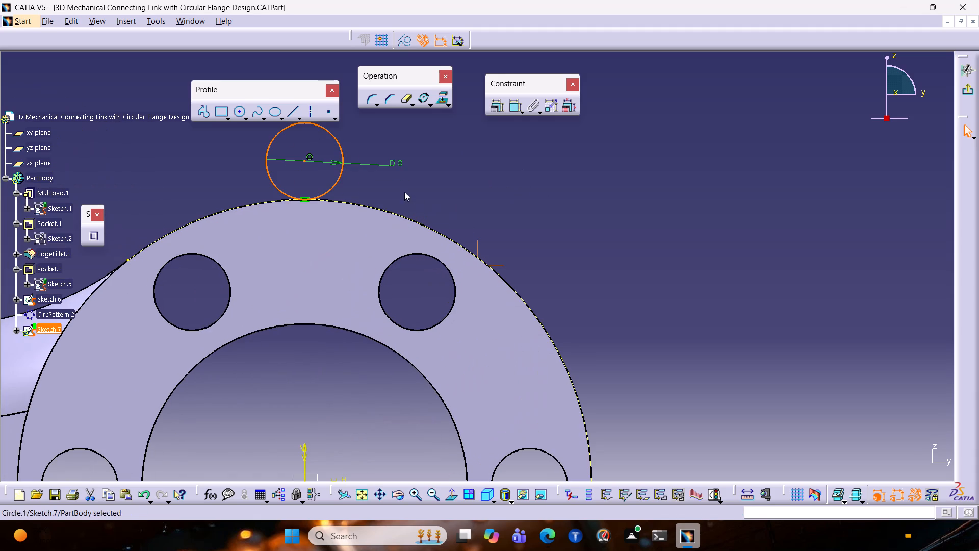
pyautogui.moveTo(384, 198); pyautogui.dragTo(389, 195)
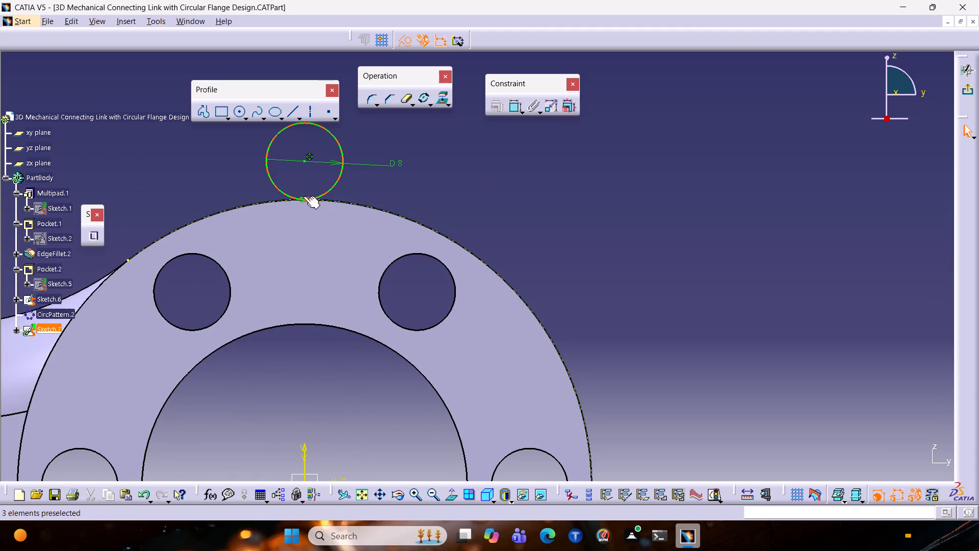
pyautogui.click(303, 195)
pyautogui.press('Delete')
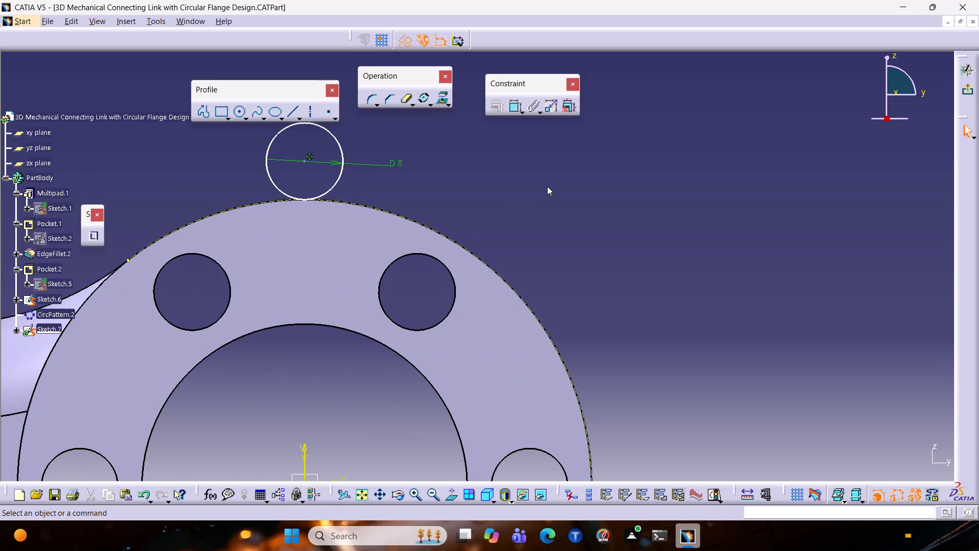
# Apply a Tangency constraint between the 8 mm circle and the projected flange outline.
pyautogui.click(318, 195)
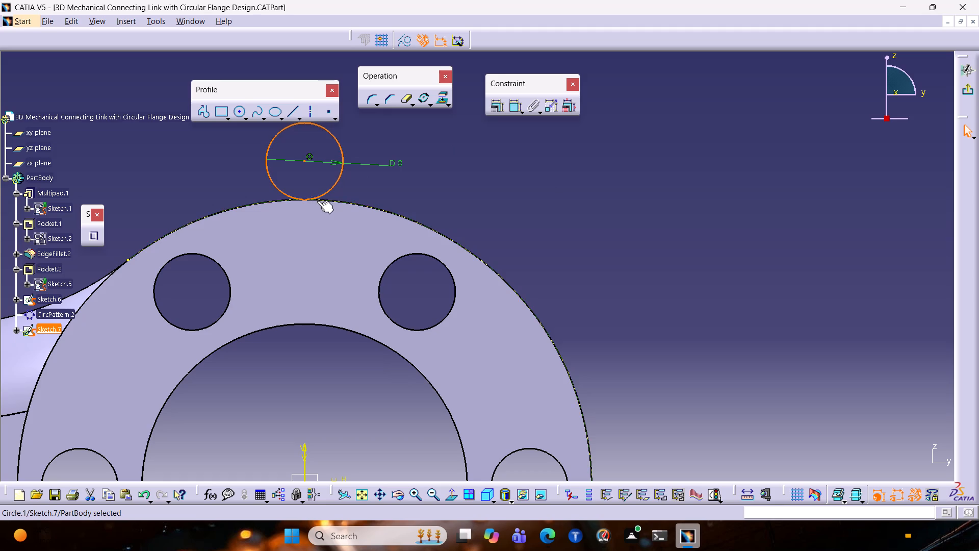
pyautogui.keyDown('ctrl'); pyautogui.click(317, 201); pyautogui.keyUp('ctrl')
pyautogui.click(489, 105)
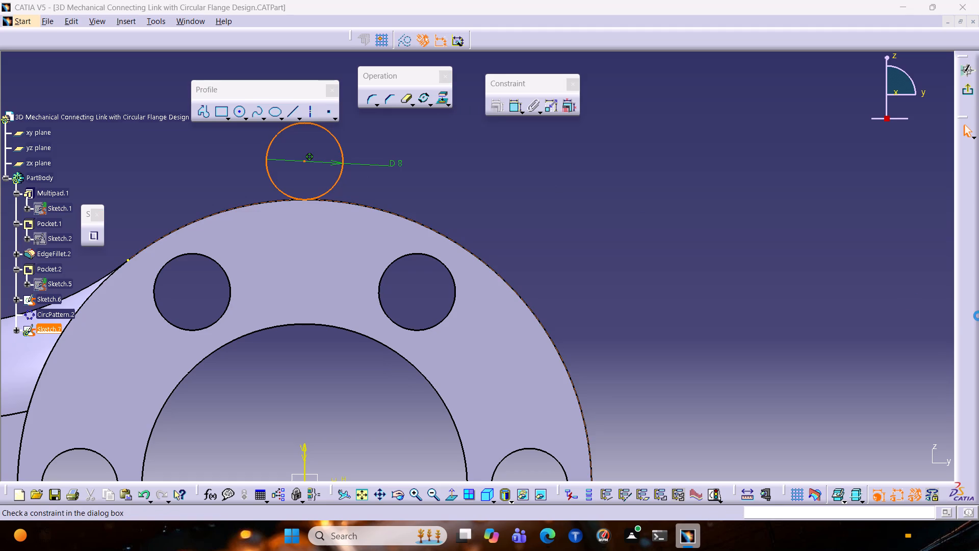
pyautogui.click(908, 289)
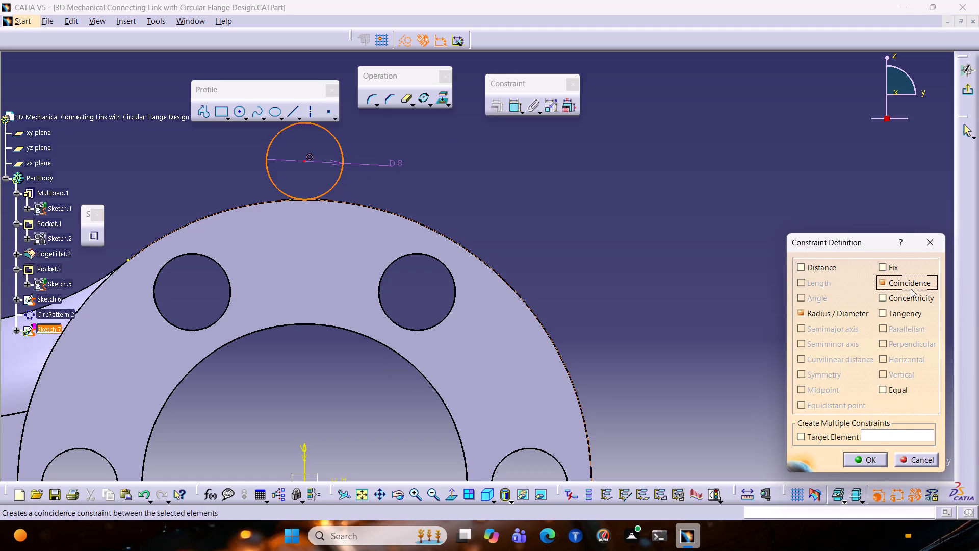
pyautogui.click(913, 282)
pyautogui.click(904, 315)
pyautogui.click(860, 459)
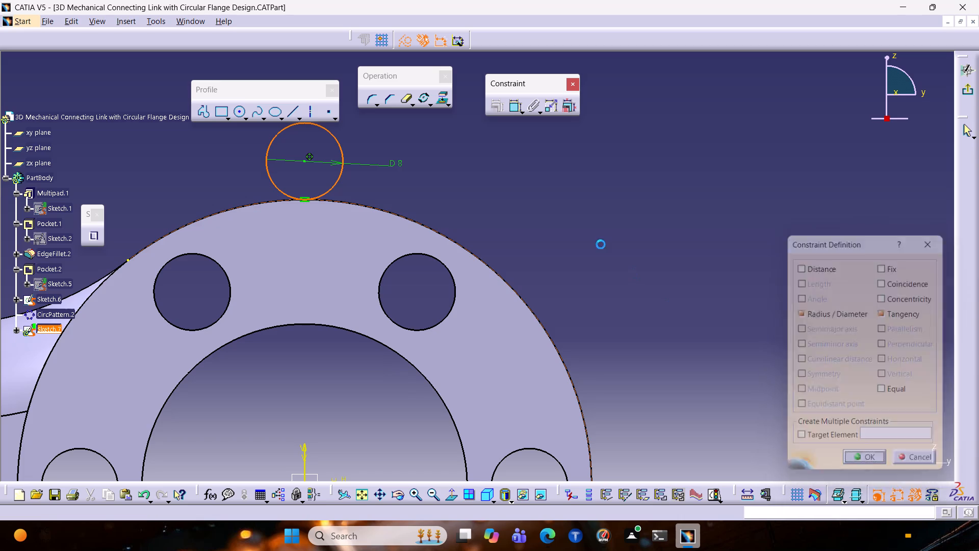
pyautogui.click(580, 222)
# Draw a vertical line with symmetrical extension from the 8 mm circle's centre to its tangent point, spanning the full diameter.
pyautogui.keyDown('ctrl'); pyautogui.moveTo(496, 168); pyautogui.dragTo(443, 206, button='middle'); pyautogui.keyUp('ctrl')
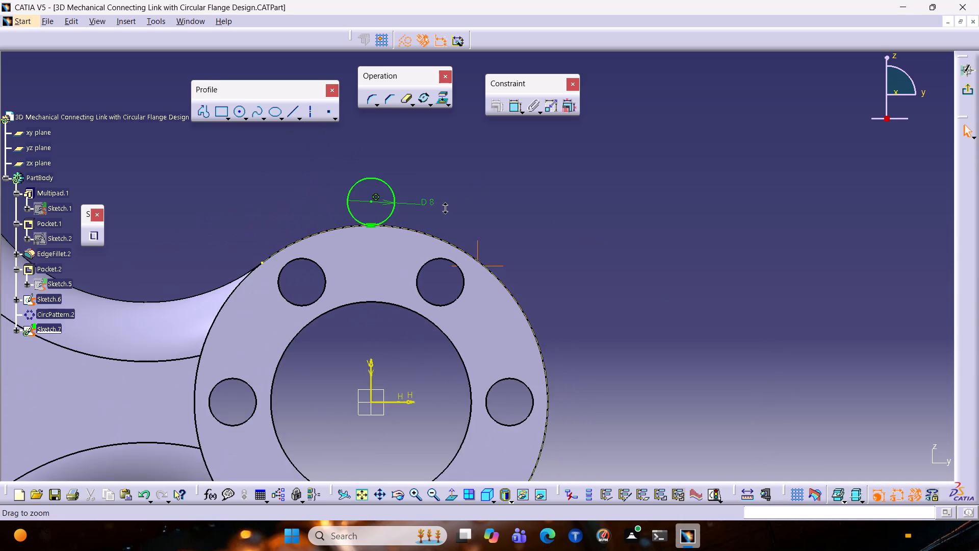
pyautogui.keyDown('ctrl'); pyautogui.moveTo(443, 206); pyautogui.dragTo(435, 213, button='middle'); pyautogui.keyUp('ctrl')
pyautogui.moveTo(500, 240); pyautogui.dragTo(348, 275, button='middle')
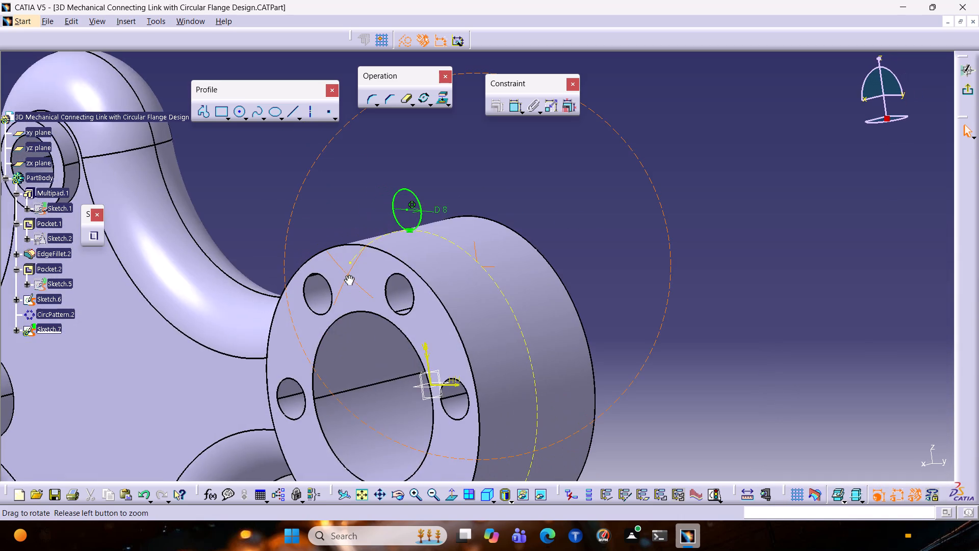
pyautogui.moveTo(348, 275); pyautogui.dragTo(537, 225, button='middle')
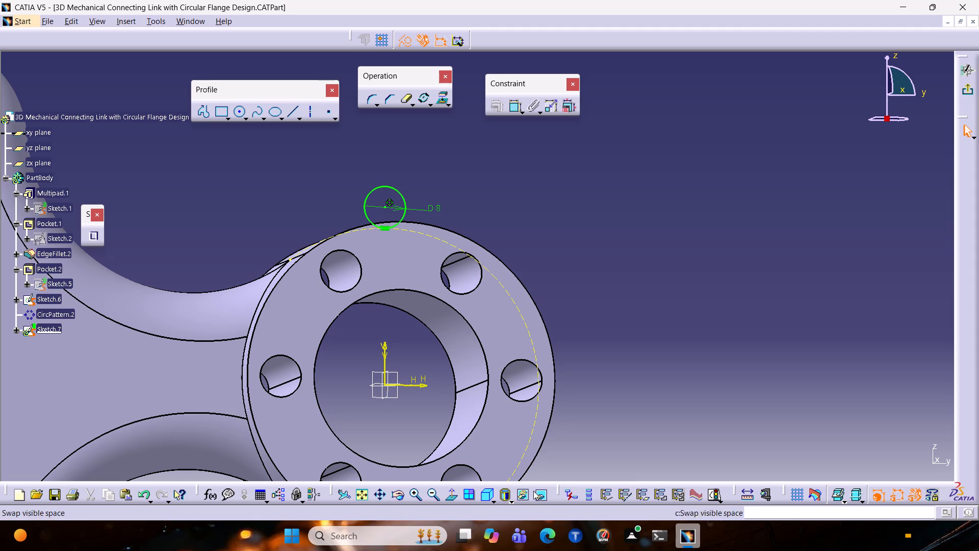
pyautogui.click(456, 494)
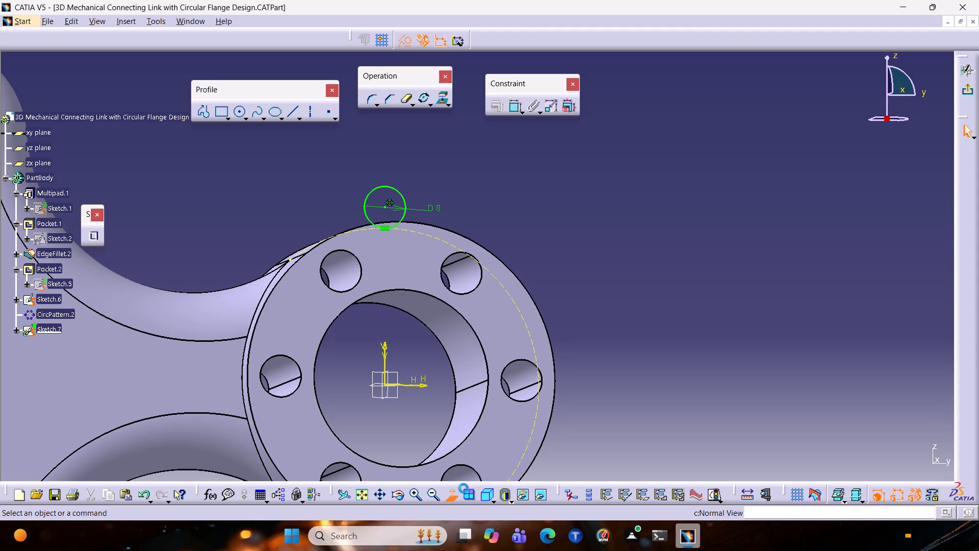
pyautogui.click(200, 113)
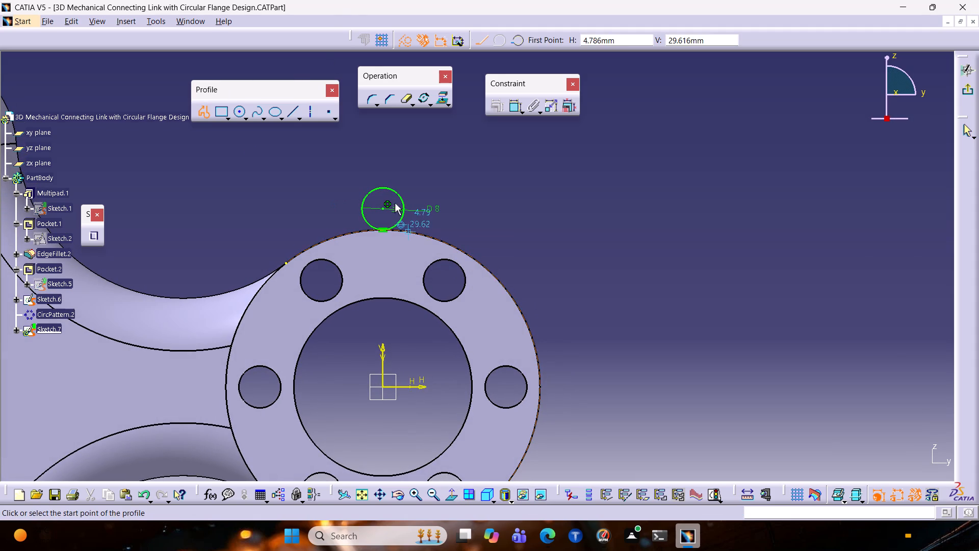
pyautogui.click(290, 115)
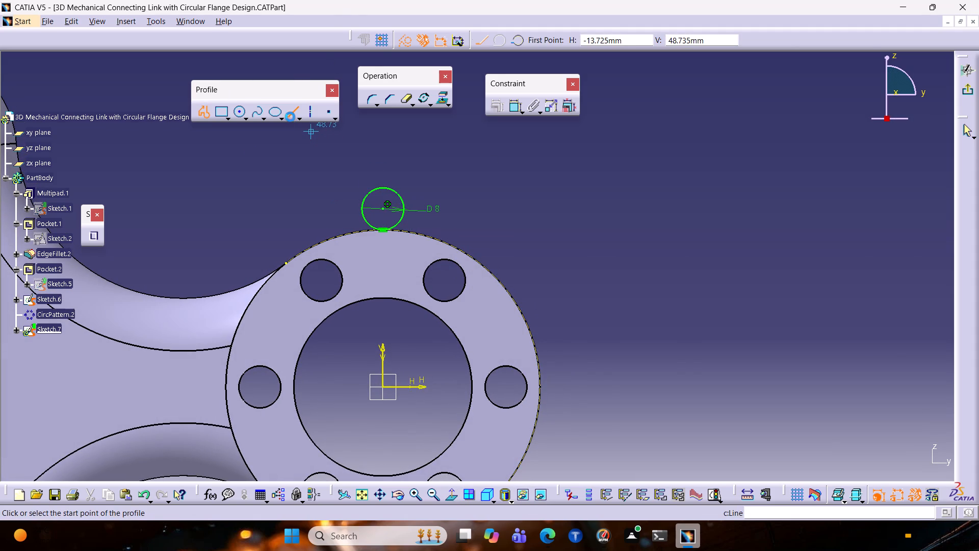
pyautogui.click(482, 40)
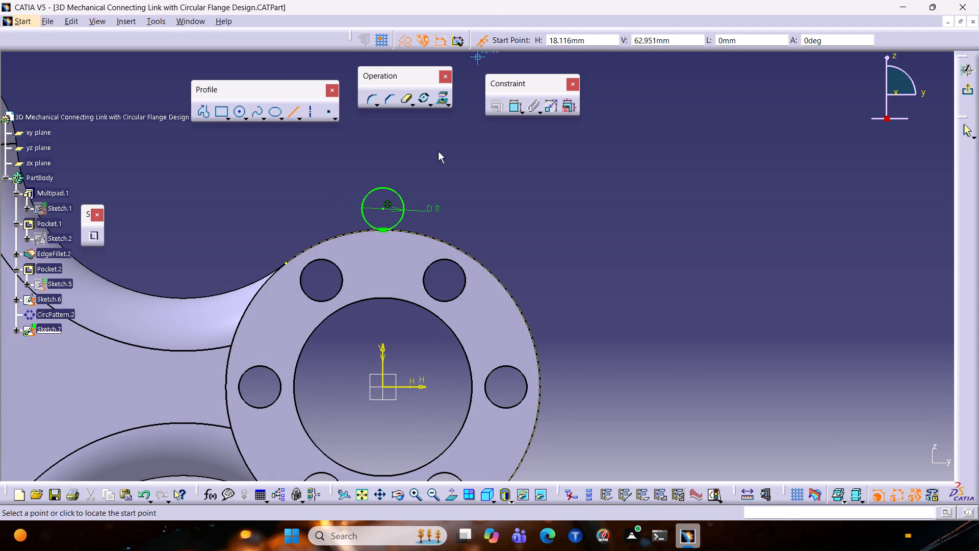
pyautogui.click(381, 212)
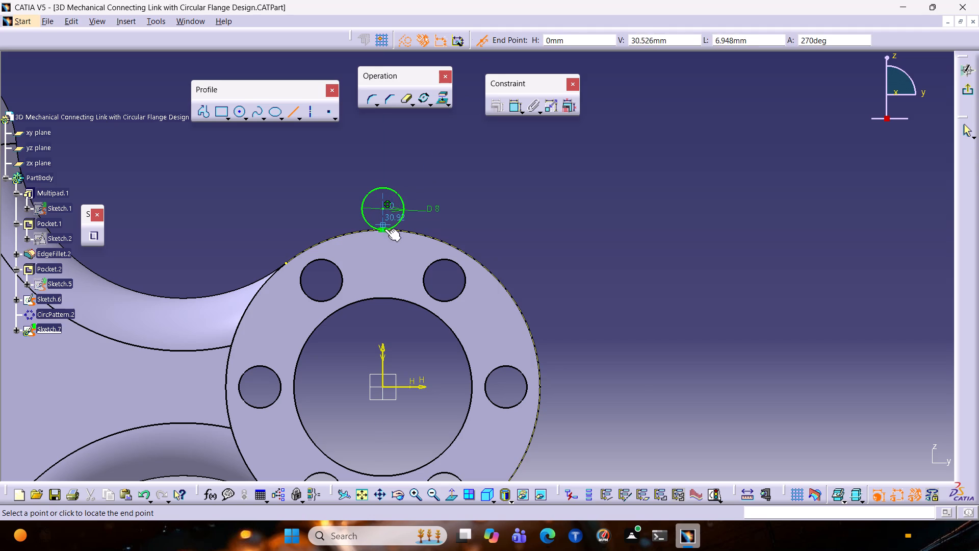
pyautogui.click(384, 231)
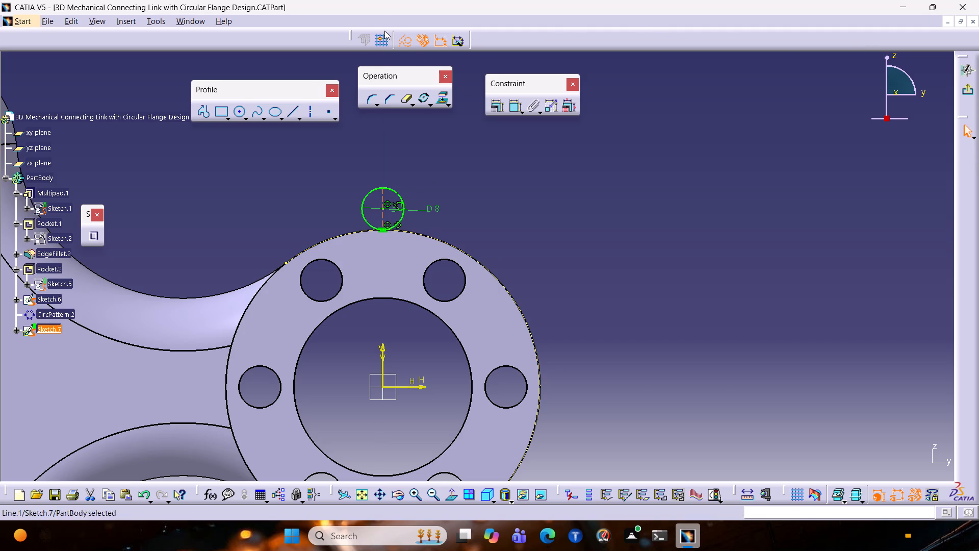
# Convert the vertical diameter line of the 8 mm circle from a construction element to a standard element.
pyautogui.click(405, 45)
pyautogui.click(434, 192)
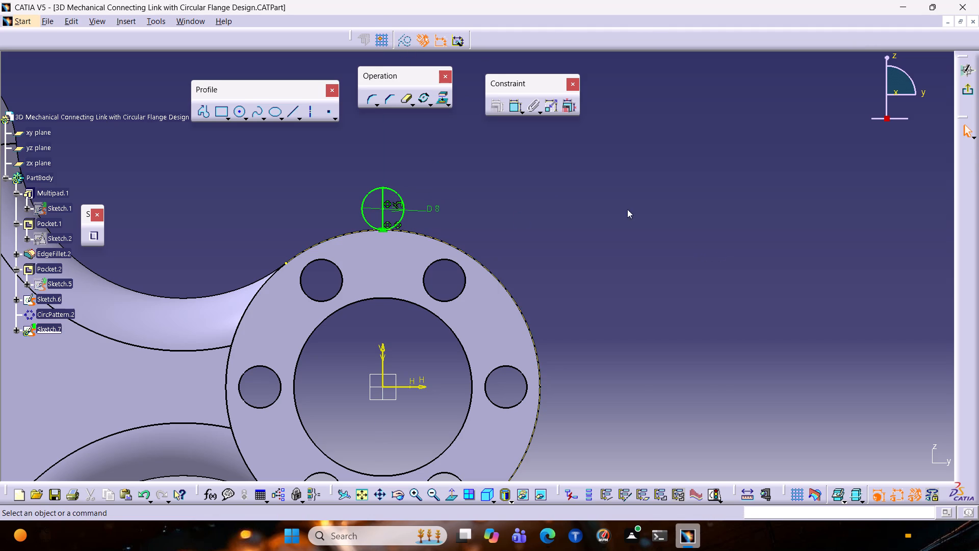
# Quick Trim the right half of the 8 mm circle to leave a closed half-circle profile, and exit the sketch.
pyautogui.doubleClick(406, 96)
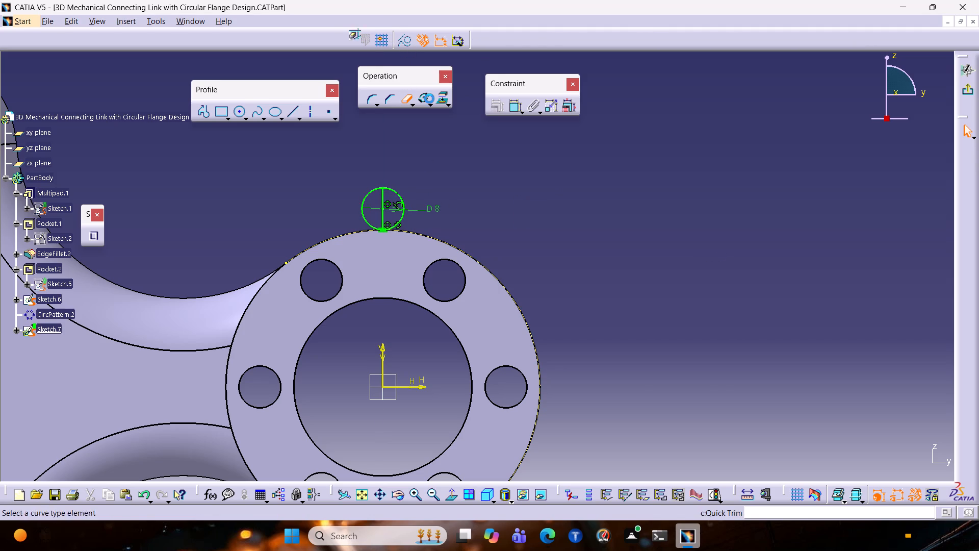
pyautogui.click(495, 37)
pyautogui.click(394, 192)
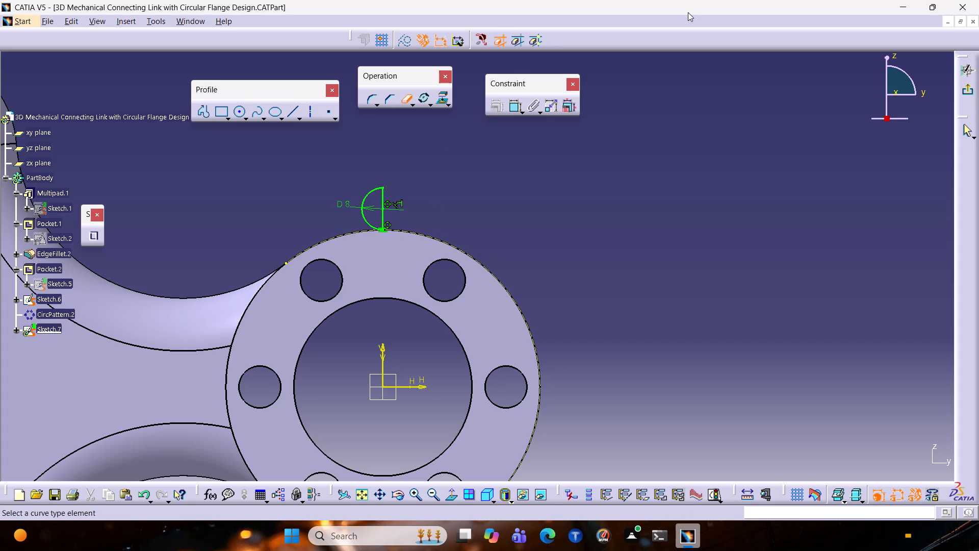
pyautogui.press('Escape')
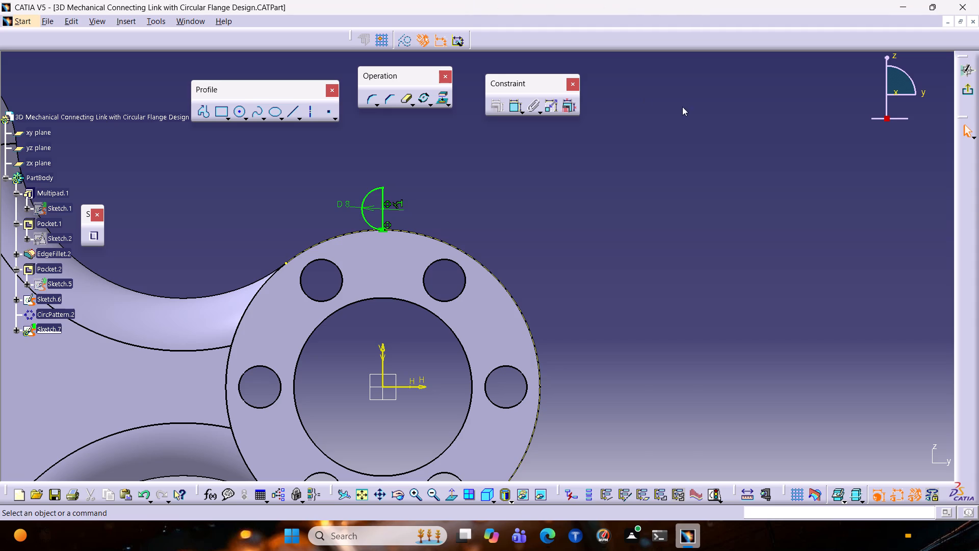
pyautogui.keyDown('ctrl'); pyautogui.moveTo(497, 208); pyautogui.dragTo(505, 220, button='middle'); pyautogui.keyUp('ctrl')
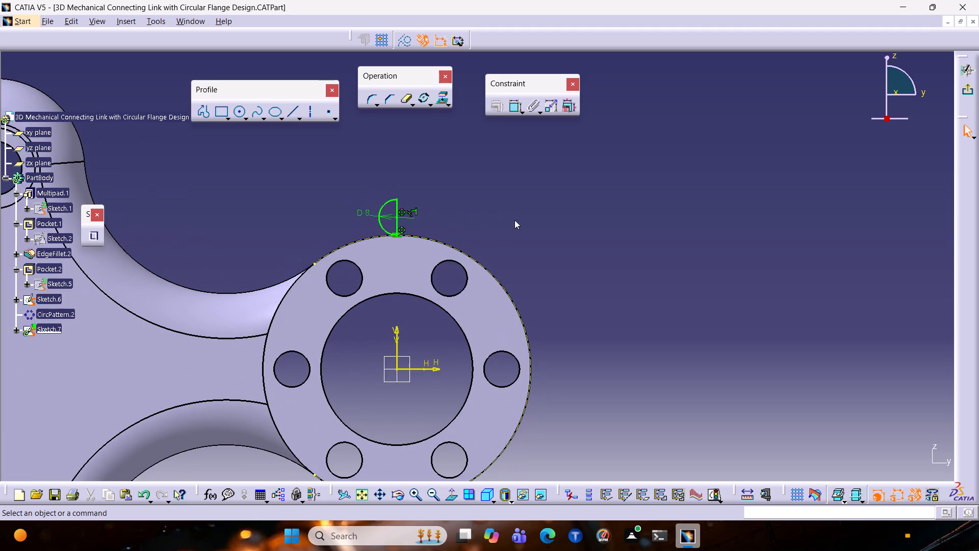
pyautogui.click(973, 93)
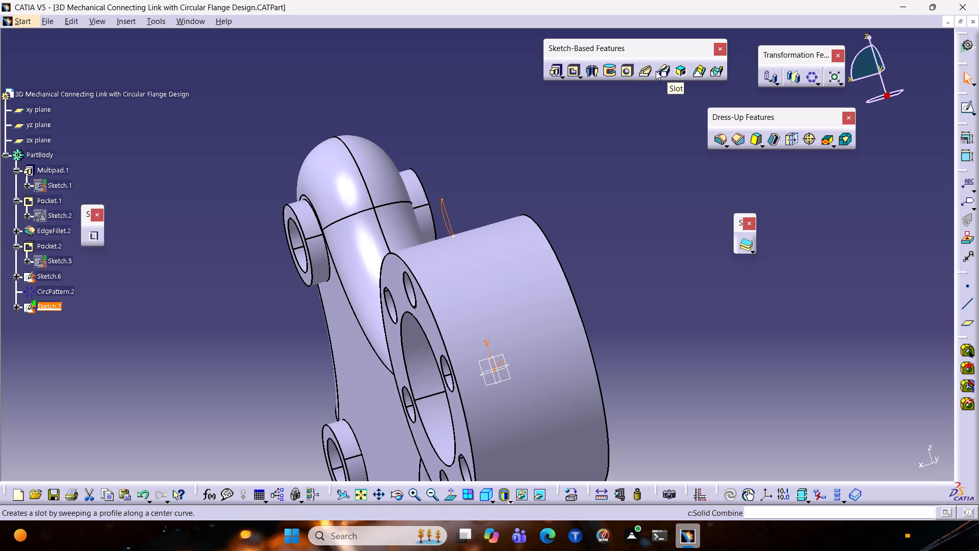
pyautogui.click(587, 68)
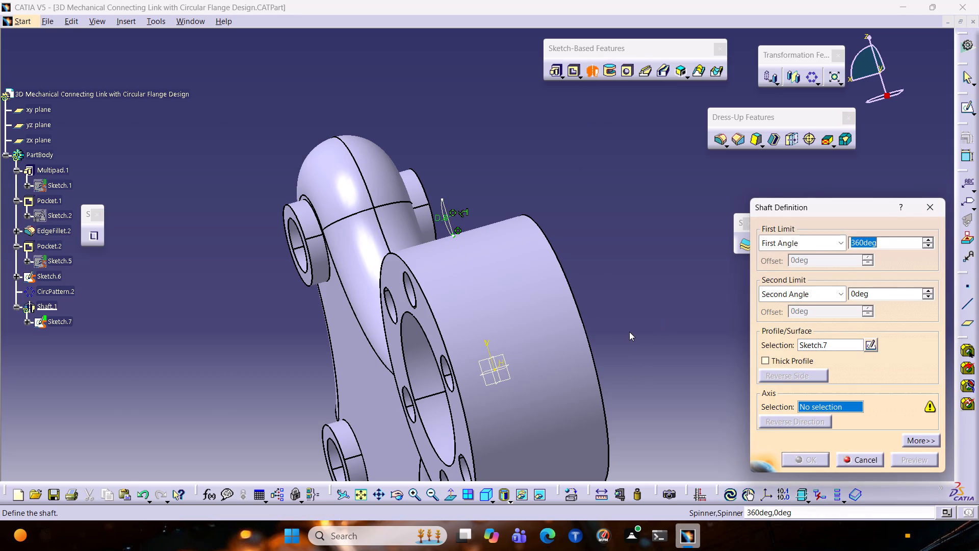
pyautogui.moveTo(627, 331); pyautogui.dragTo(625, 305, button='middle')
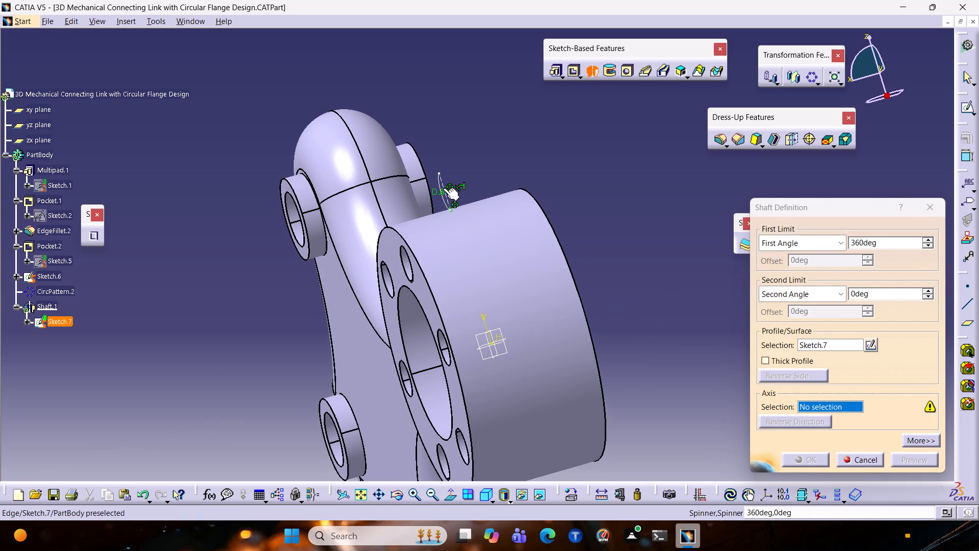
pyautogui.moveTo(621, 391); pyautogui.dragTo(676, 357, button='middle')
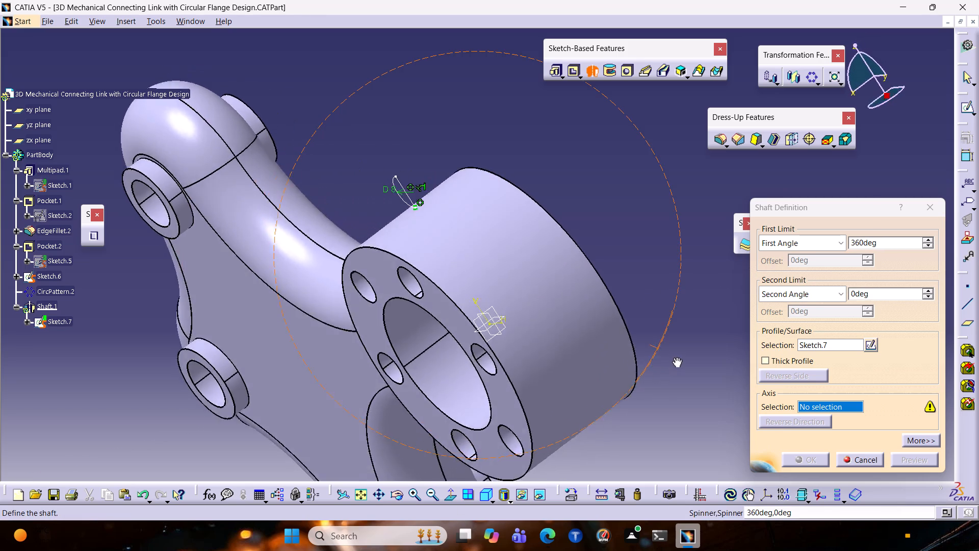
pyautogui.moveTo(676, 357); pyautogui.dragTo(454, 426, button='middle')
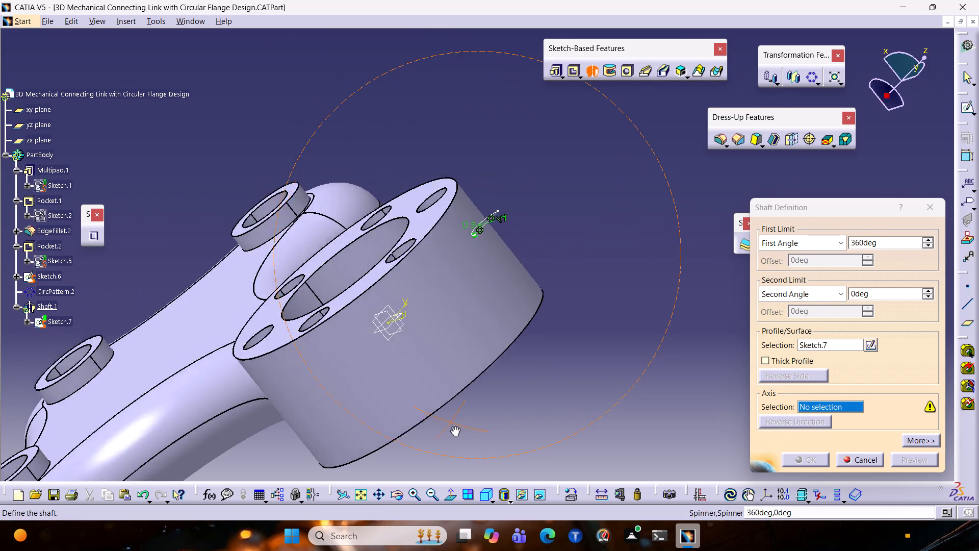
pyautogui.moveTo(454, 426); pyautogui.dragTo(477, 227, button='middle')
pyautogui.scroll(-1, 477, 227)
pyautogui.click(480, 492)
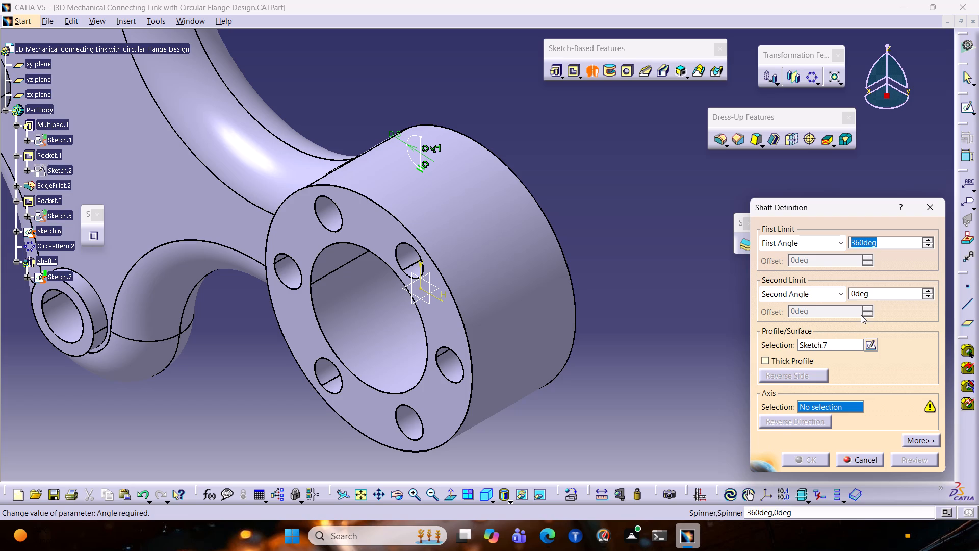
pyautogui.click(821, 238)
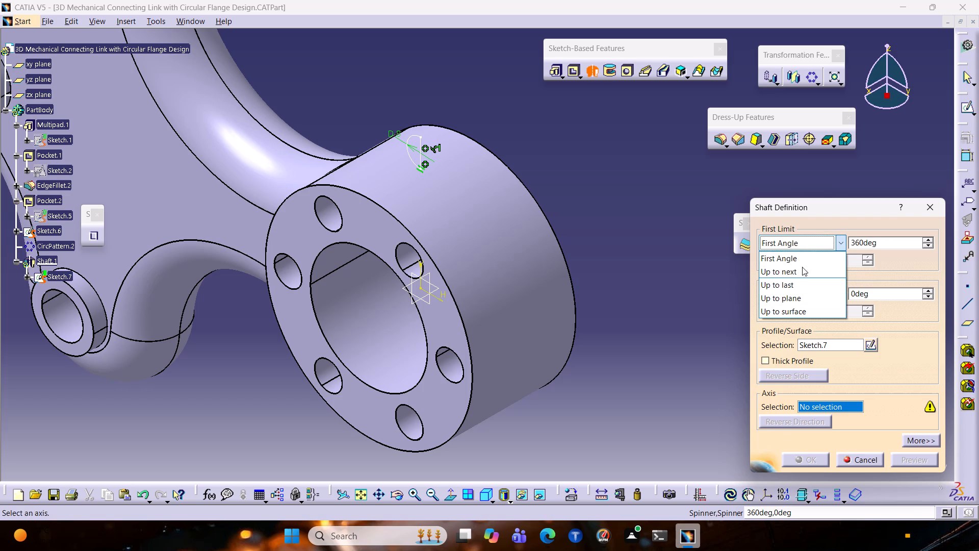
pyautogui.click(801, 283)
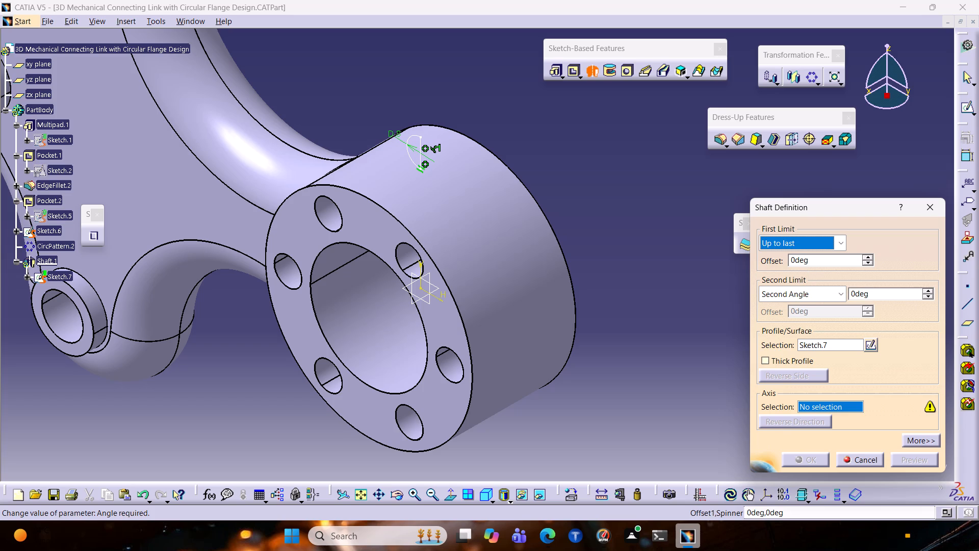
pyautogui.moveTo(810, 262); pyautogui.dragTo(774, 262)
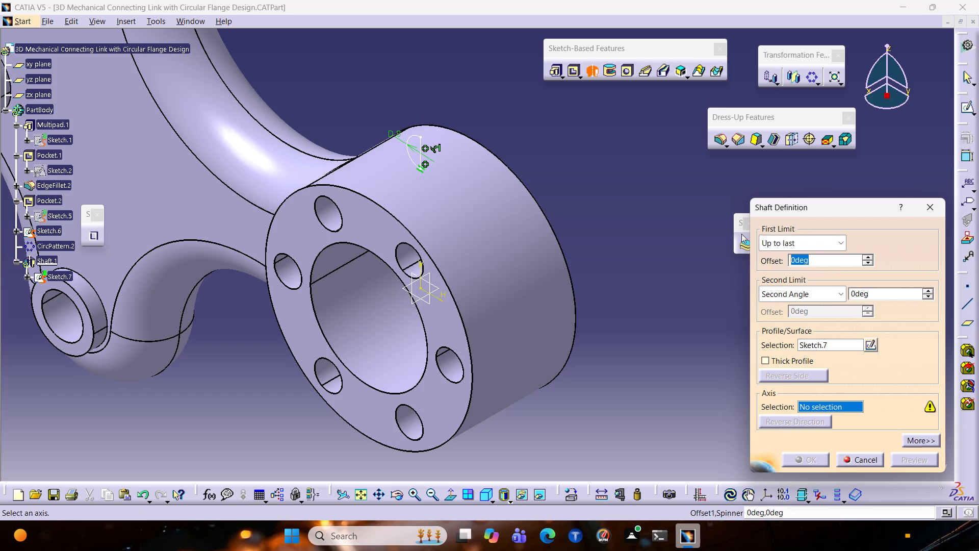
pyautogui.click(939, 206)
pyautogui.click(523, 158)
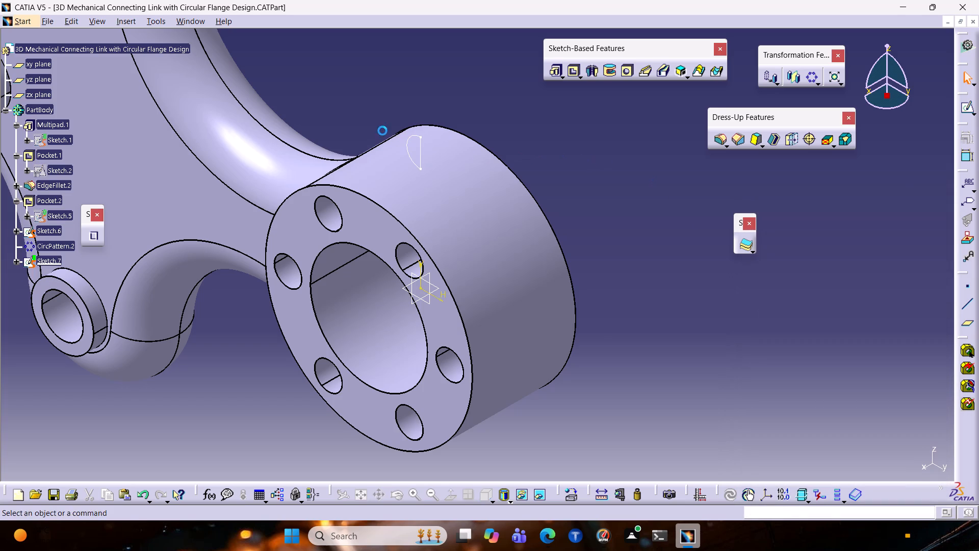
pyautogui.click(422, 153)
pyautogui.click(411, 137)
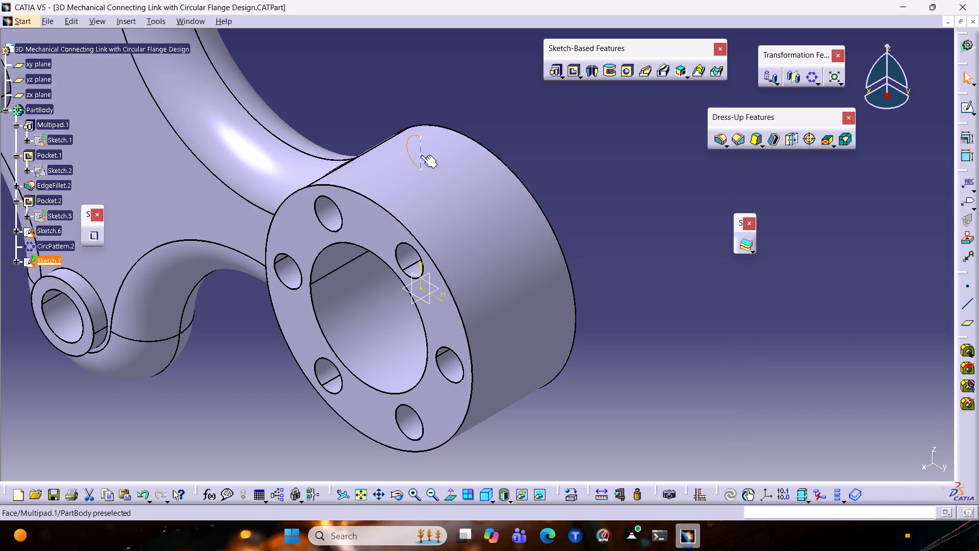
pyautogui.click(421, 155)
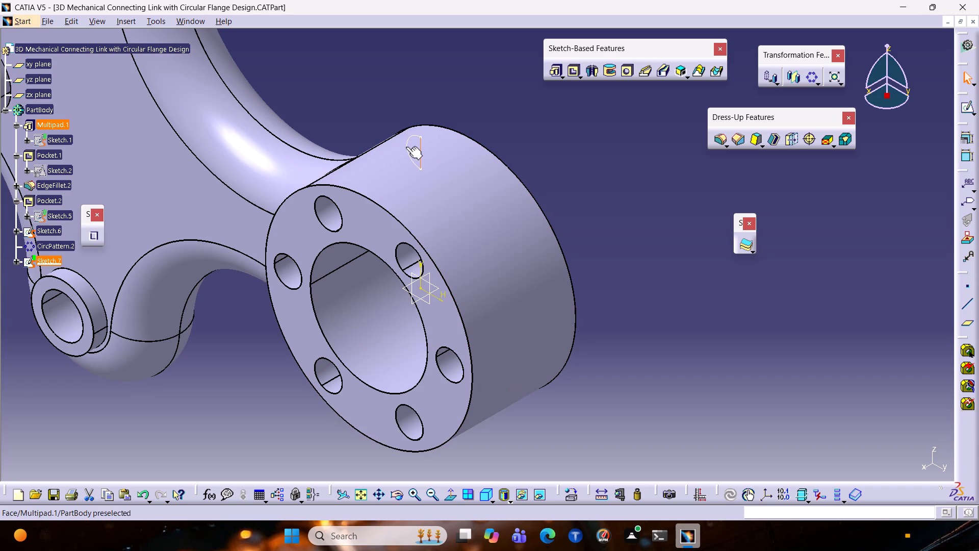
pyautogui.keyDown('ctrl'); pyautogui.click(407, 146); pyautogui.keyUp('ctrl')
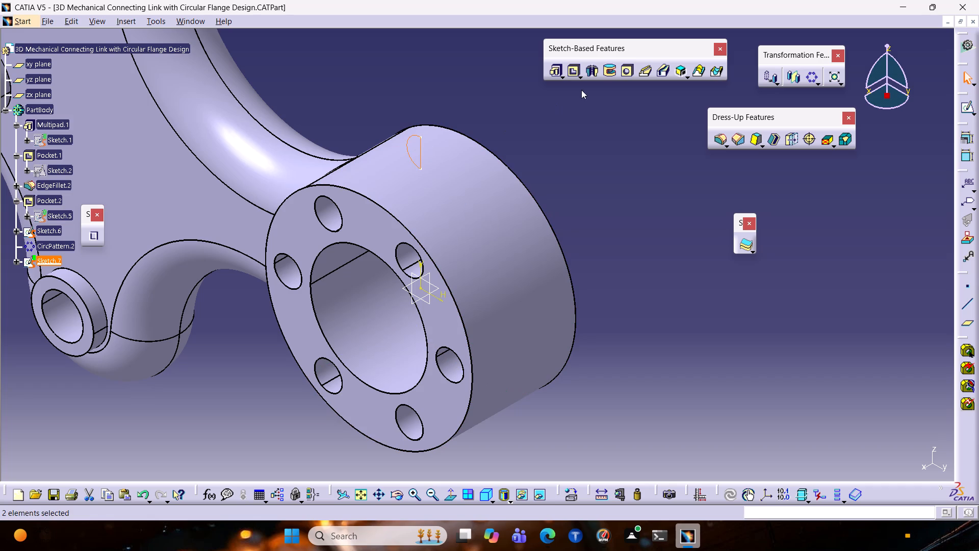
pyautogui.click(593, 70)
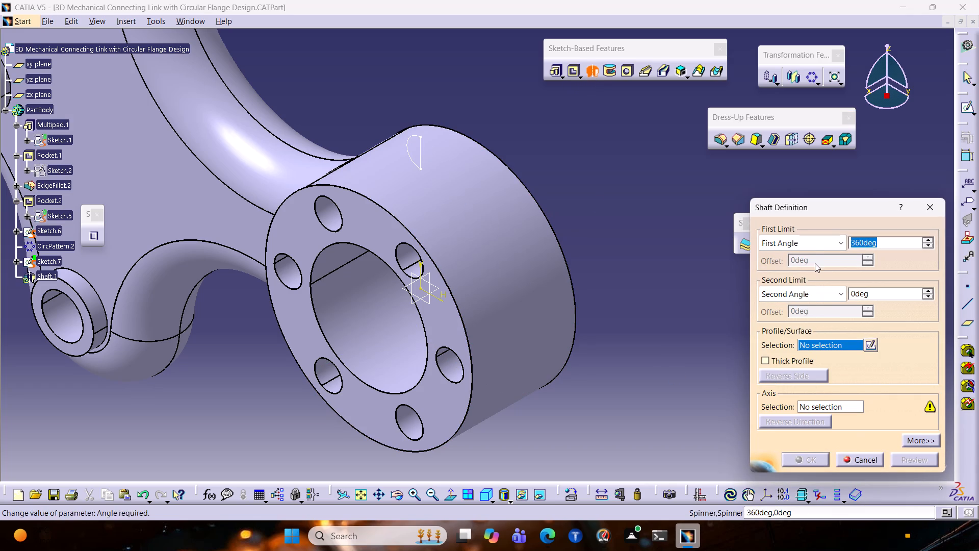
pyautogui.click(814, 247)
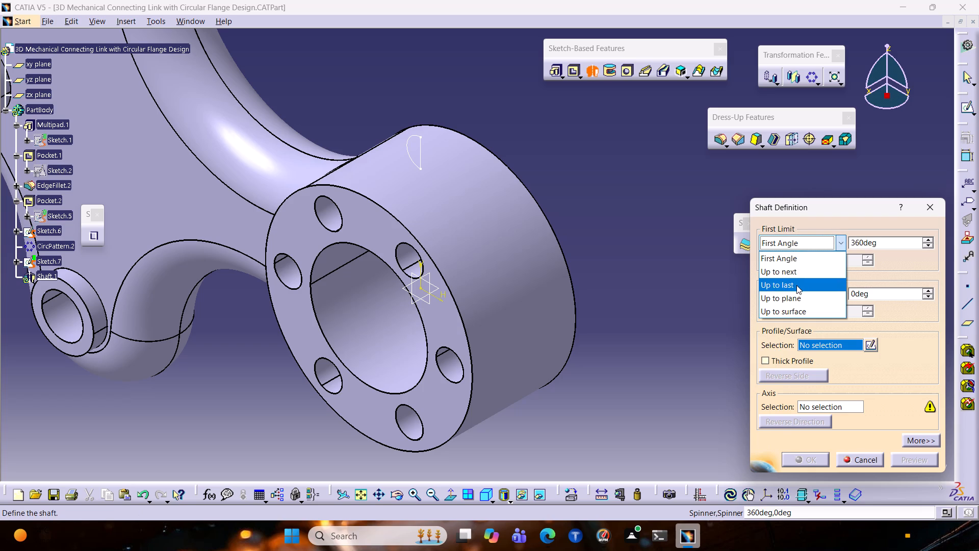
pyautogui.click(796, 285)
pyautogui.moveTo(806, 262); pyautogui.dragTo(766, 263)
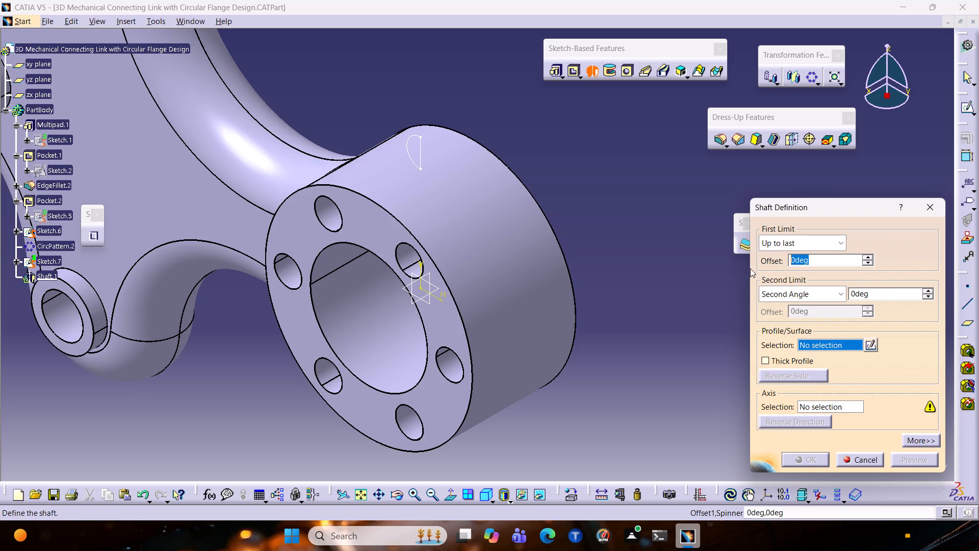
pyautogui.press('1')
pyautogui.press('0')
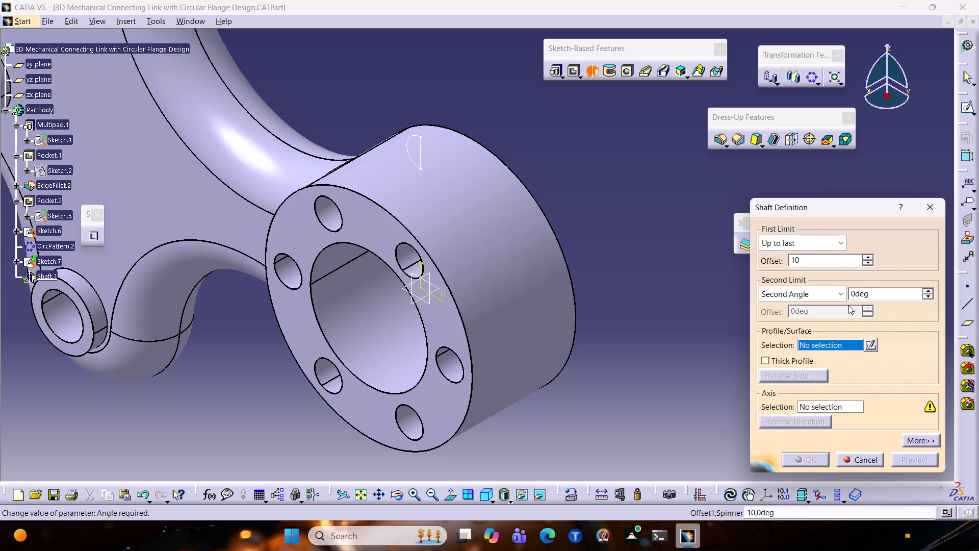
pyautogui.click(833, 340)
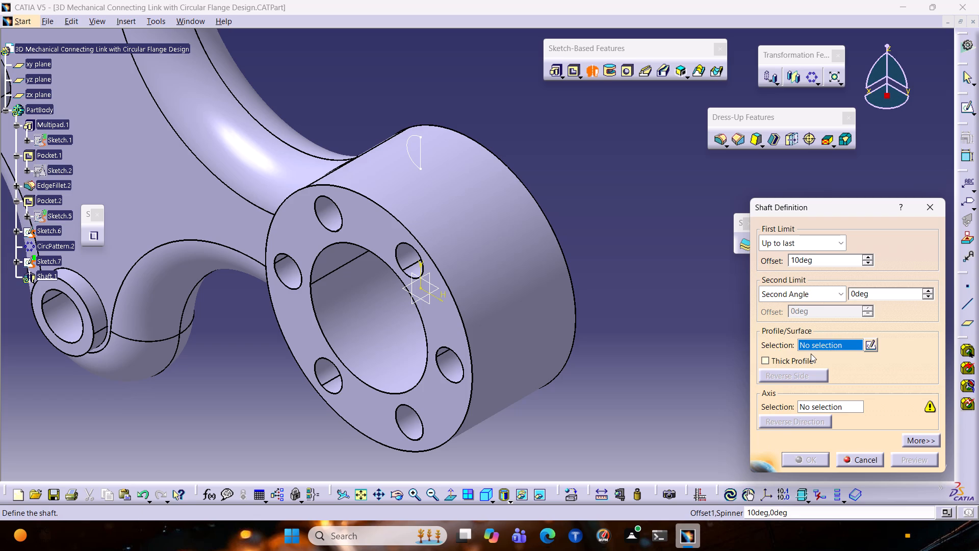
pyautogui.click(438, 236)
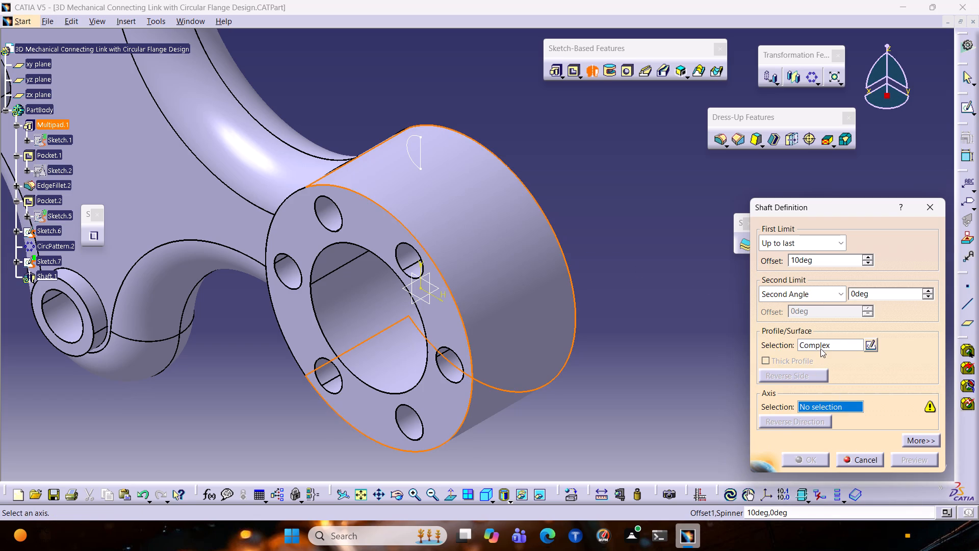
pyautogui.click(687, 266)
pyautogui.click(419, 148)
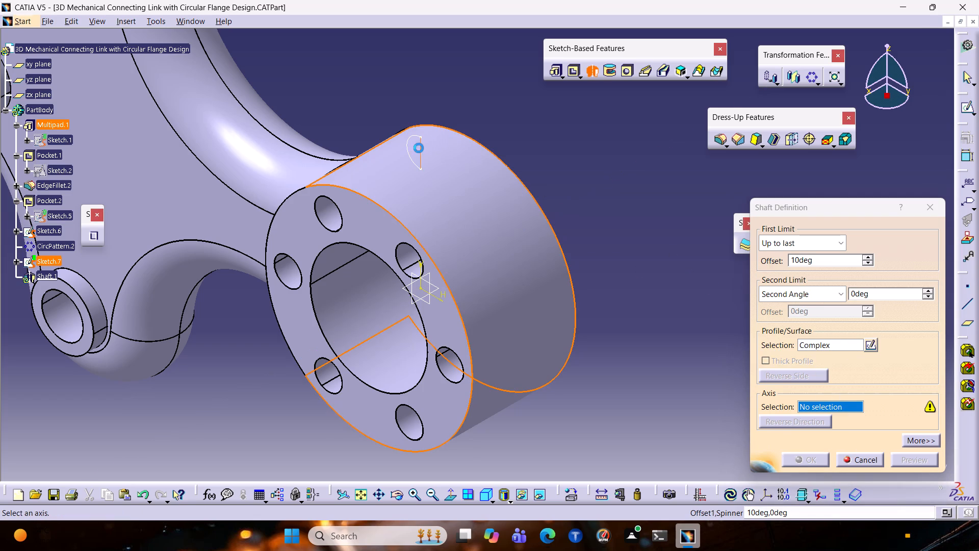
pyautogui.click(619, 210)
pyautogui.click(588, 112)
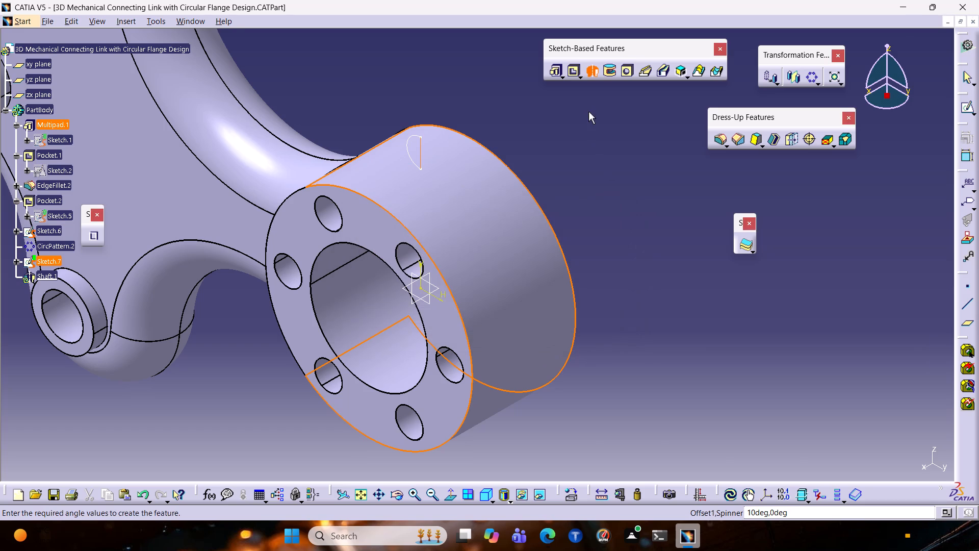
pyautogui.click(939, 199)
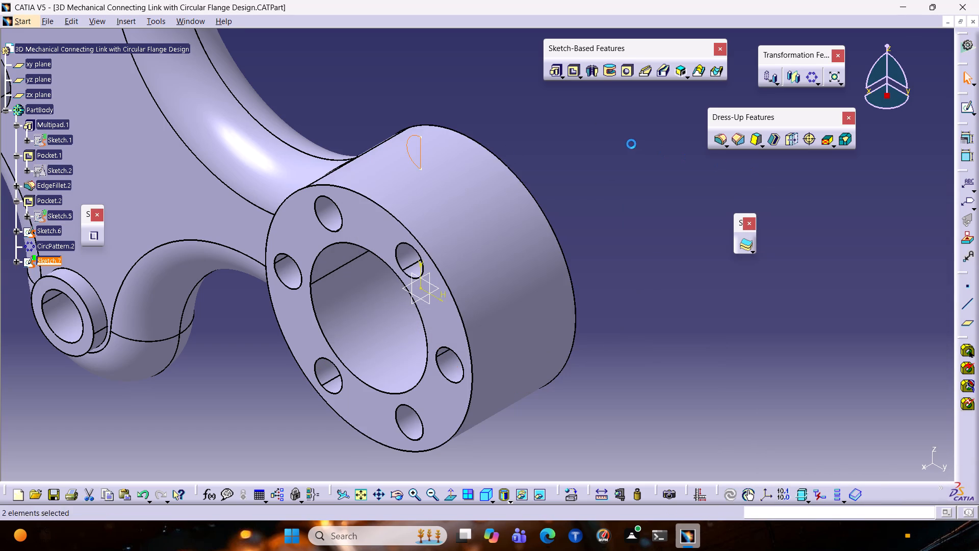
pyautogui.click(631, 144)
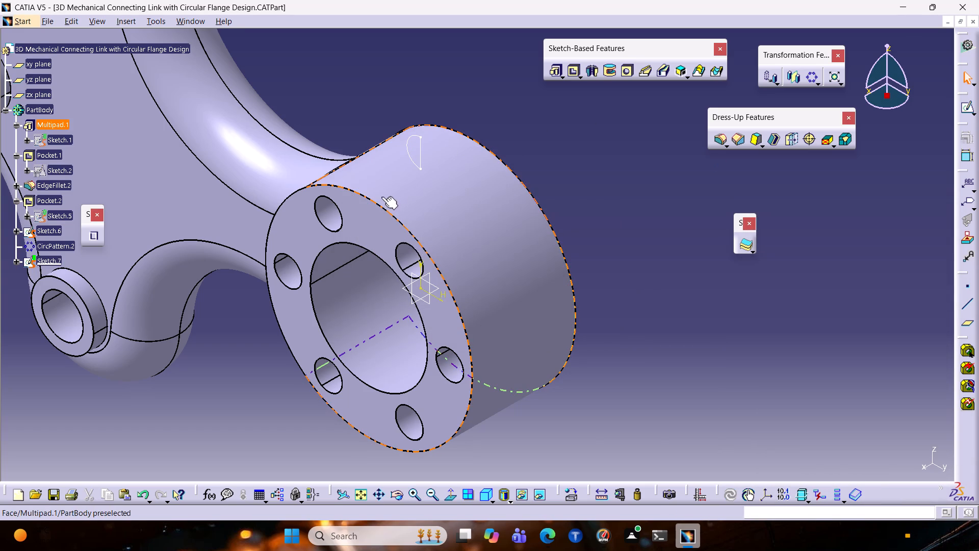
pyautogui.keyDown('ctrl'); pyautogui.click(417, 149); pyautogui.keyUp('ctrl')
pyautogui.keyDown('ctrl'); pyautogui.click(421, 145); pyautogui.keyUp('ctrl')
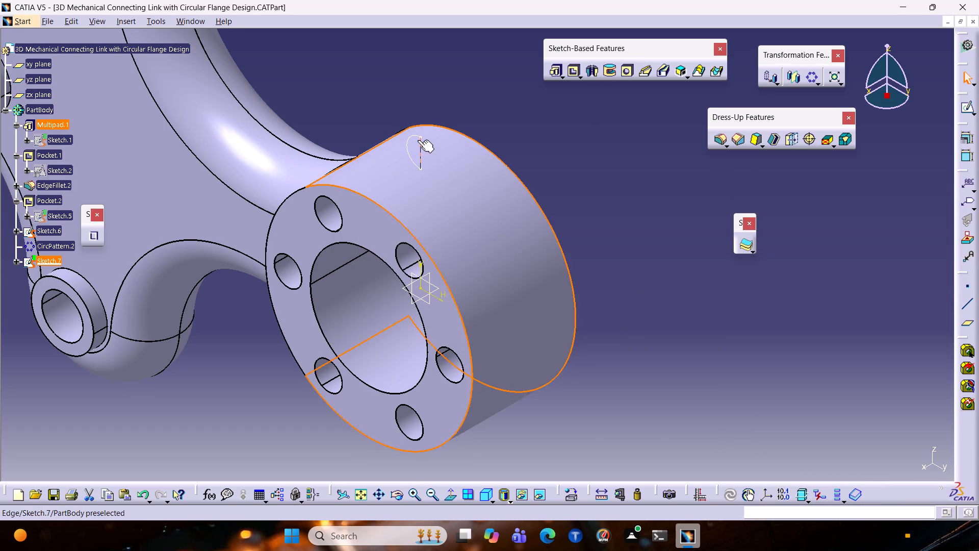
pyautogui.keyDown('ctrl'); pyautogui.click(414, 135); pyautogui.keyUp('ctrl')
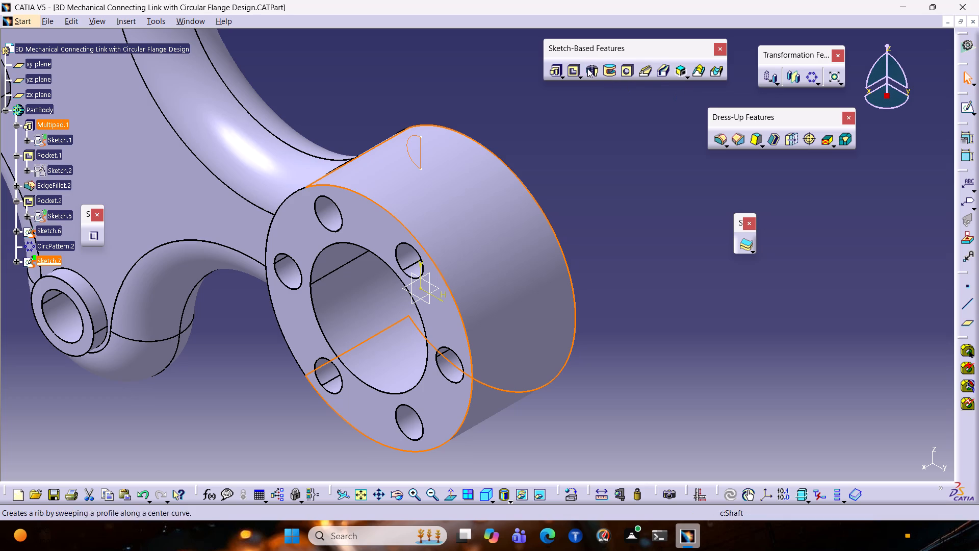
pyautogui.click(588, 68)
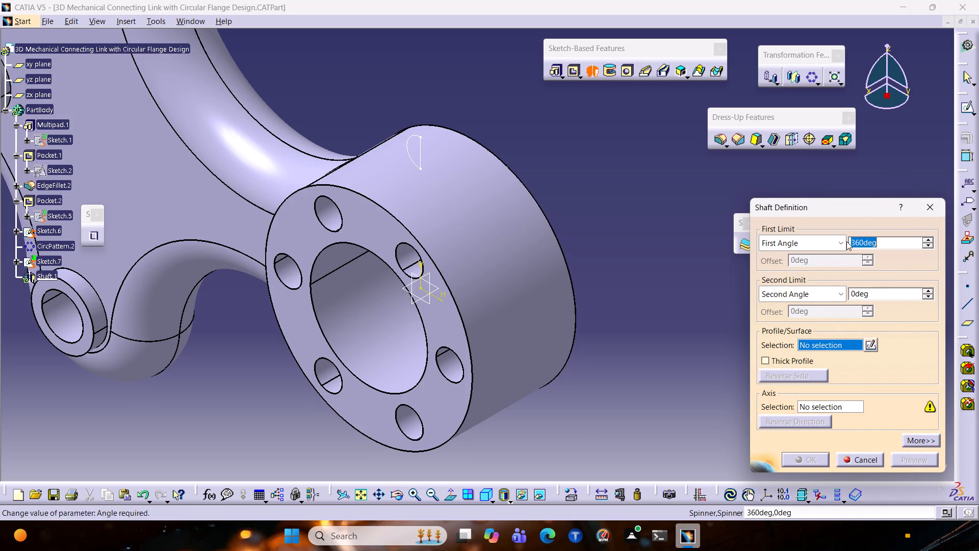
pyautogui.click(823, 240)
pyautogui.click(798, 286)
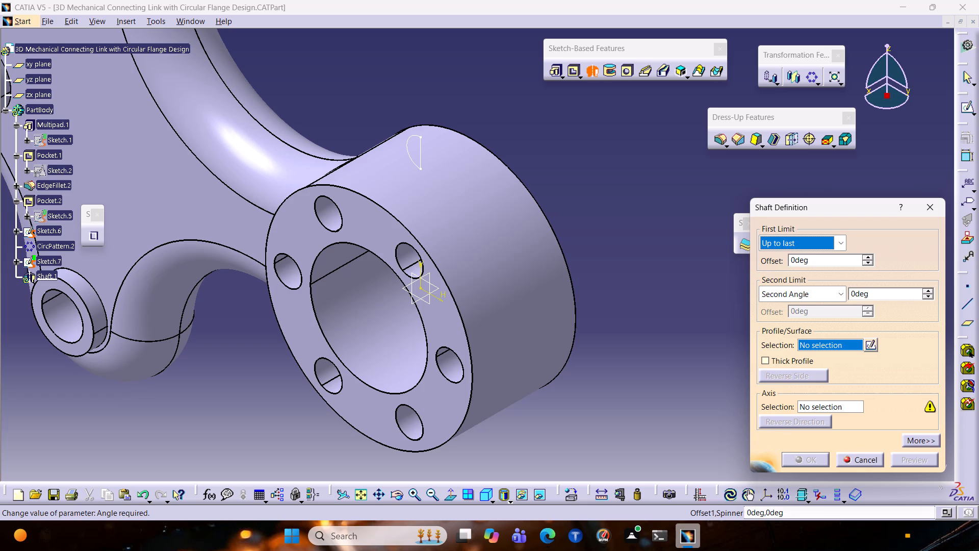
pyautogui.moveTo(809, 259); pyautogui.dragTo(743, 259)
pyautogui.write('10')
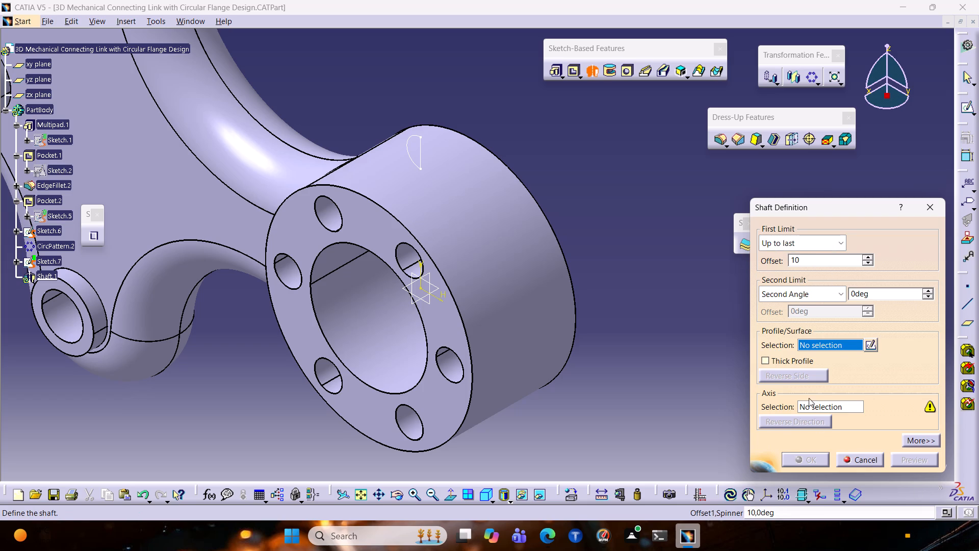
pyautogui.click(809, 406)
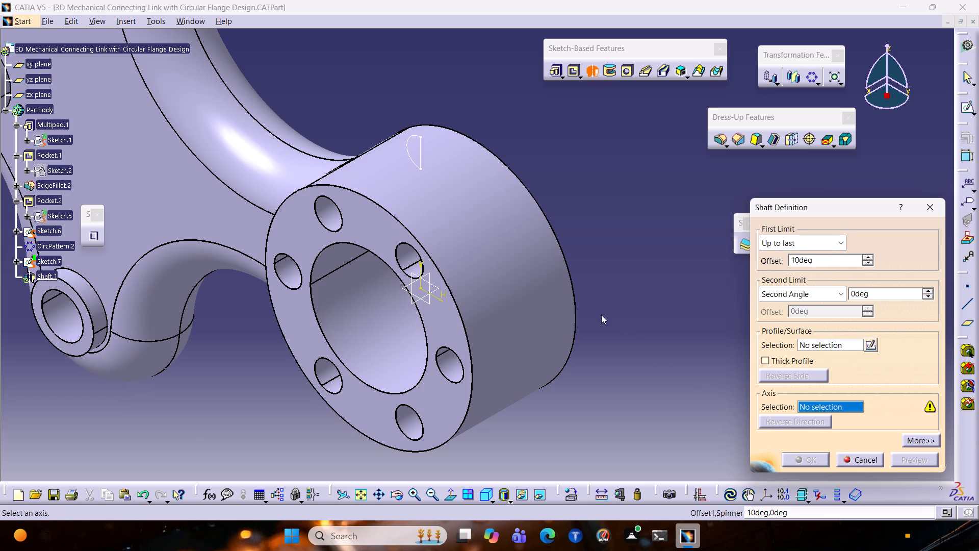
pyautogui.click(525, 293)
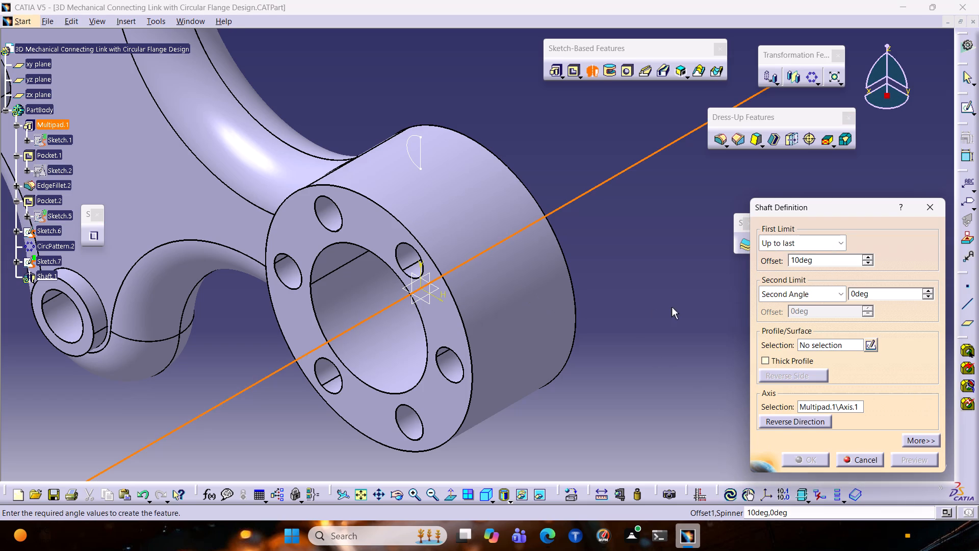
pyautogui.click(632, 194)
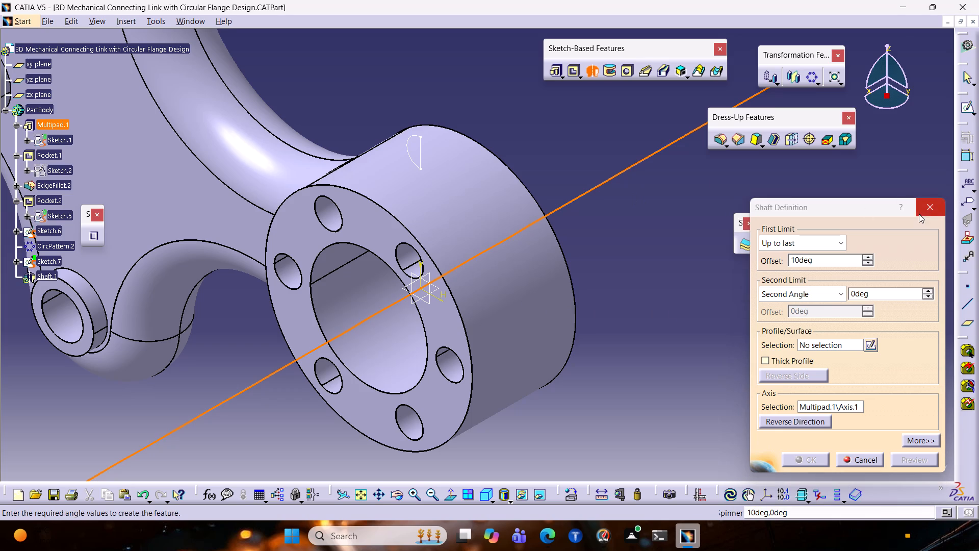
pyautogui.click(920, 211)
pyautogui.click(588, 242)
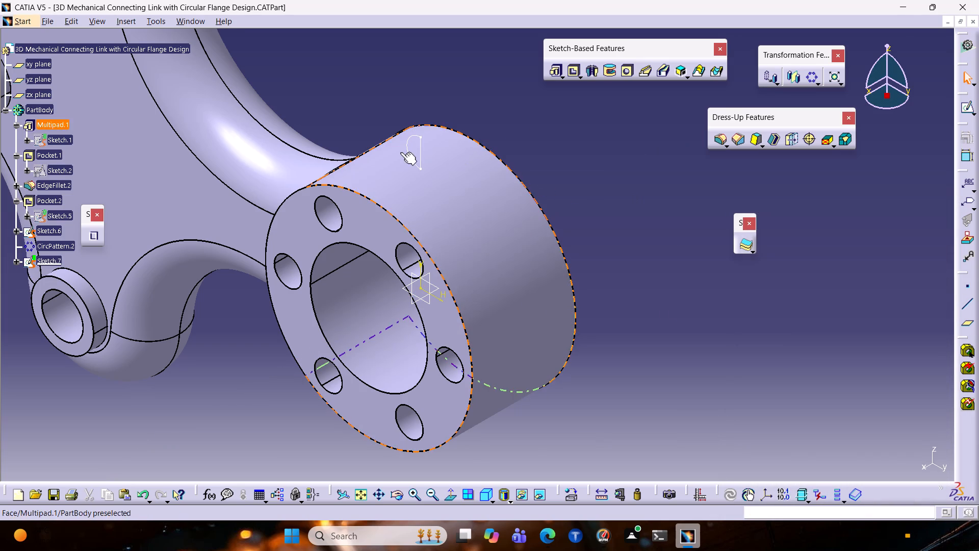
# Start a Shaft for the half-circle at the flange's rim with the first limit Up to last and a 10° offset.
pyautogui.click(421, 150)
pyautogui.keyDown('ctrl'); pyautogui.click(408, 154); pyautogui.keyUp('ctrl')
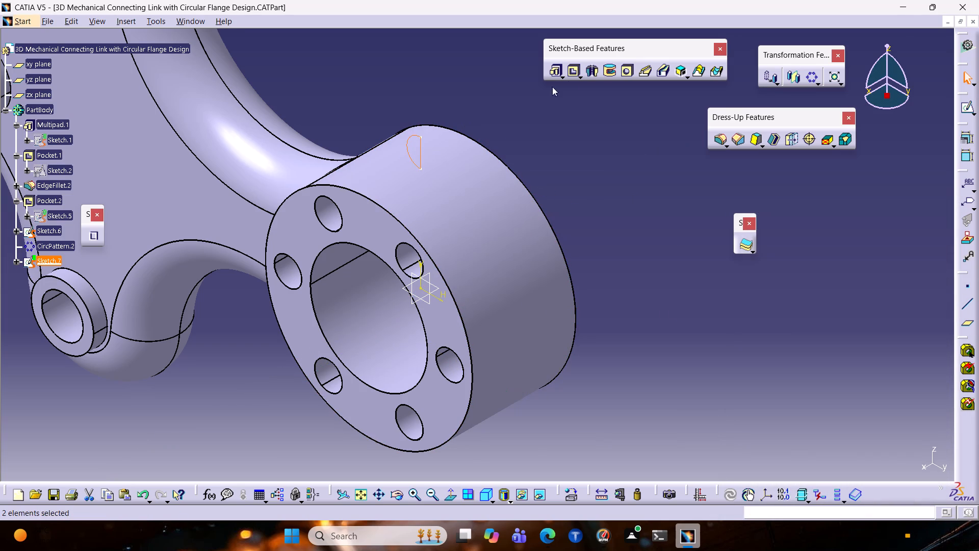
pyautogui.click(594, 69)
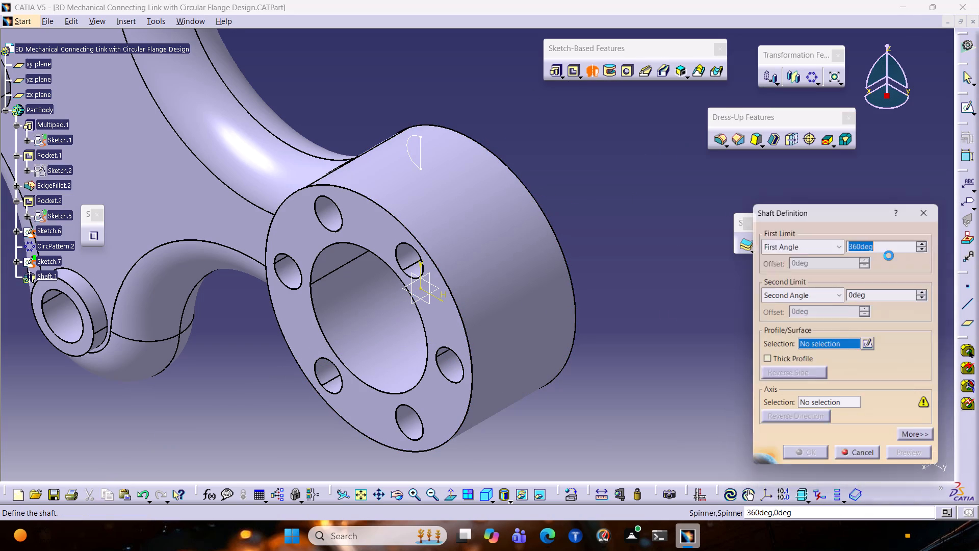
pyautogui.click(789, 246)
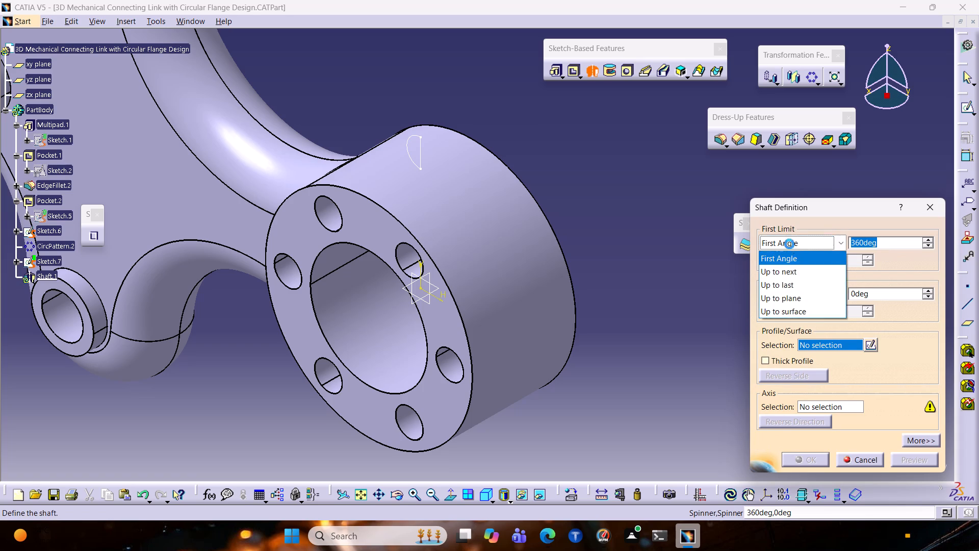
pyautogui.click(791, 270)
pyautogui.moveTo(829, 258); pyautogui.dragTo(808, 265)
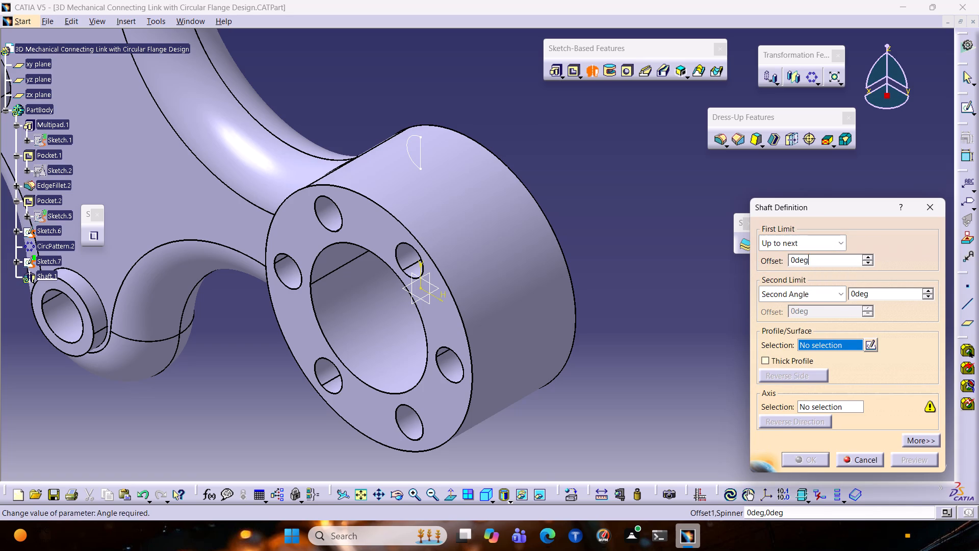
pyautogui.moveTo(808, 265); pyautogui.dragTo(626, 269)
pyautogui.click(808, 242)
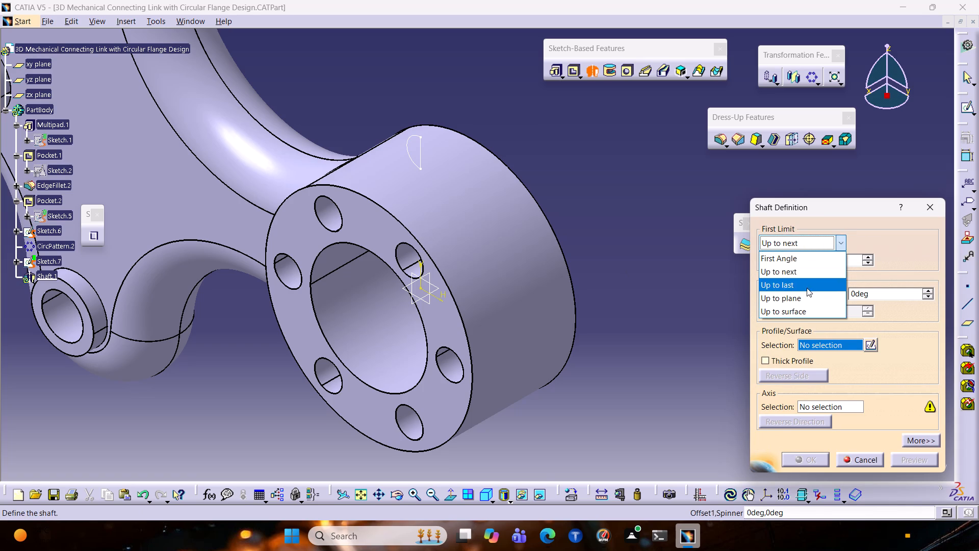
pyautogui.click(806, 288)
pyautogui.moveTo(827, 254); pyautogui.dragTo(781, 269)
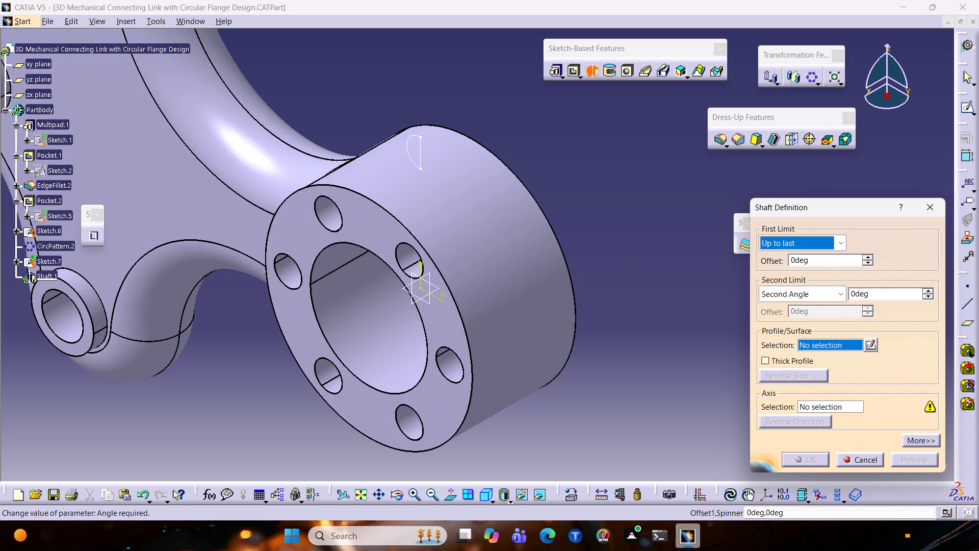
pyautogui.moveTo(812, 260); pyautogui.dragTo(759, 264)
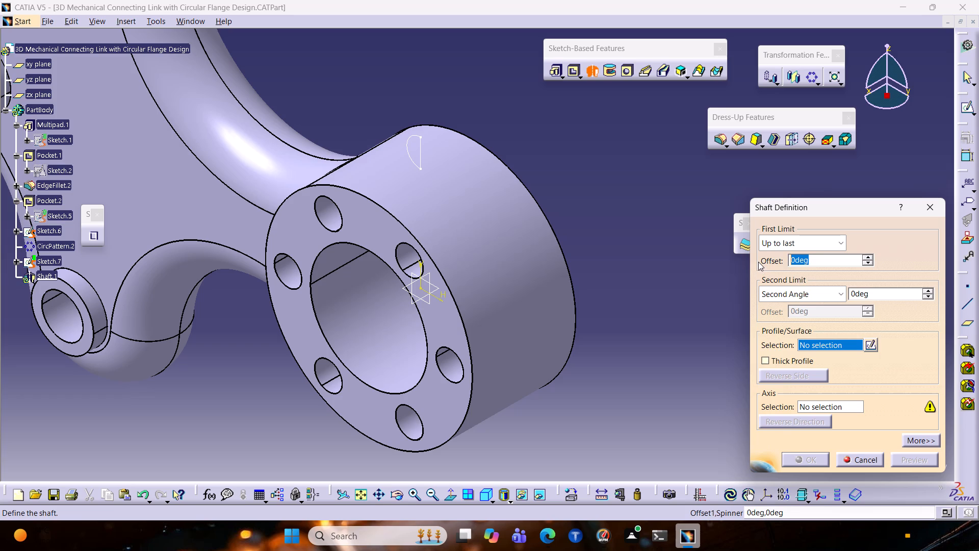
pyautogui.write('10')
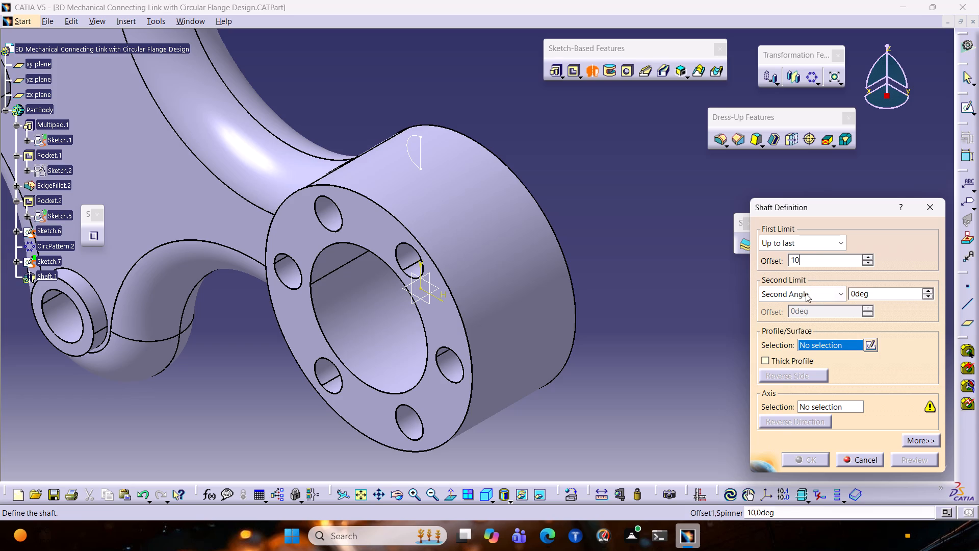
pyautogui.click(806, 293)
pyautogui.click(805, 292)
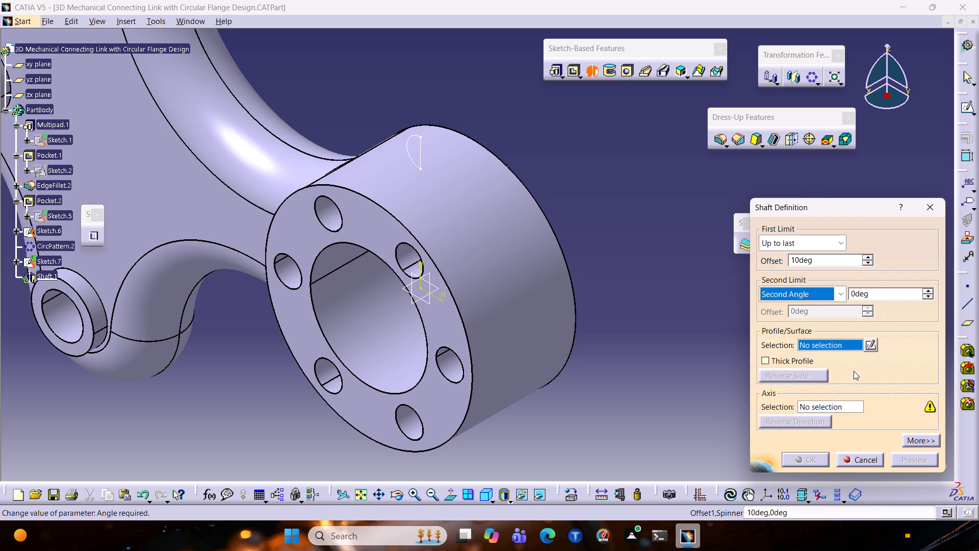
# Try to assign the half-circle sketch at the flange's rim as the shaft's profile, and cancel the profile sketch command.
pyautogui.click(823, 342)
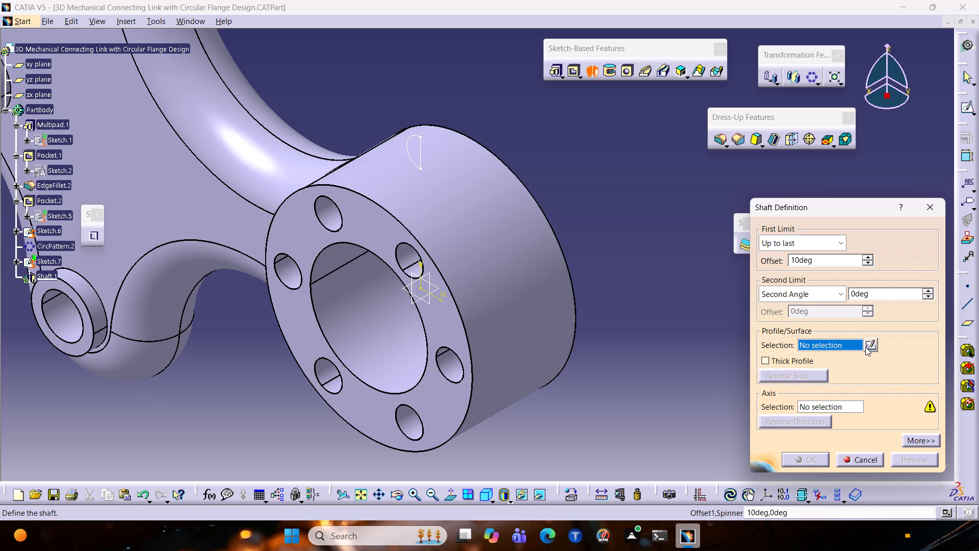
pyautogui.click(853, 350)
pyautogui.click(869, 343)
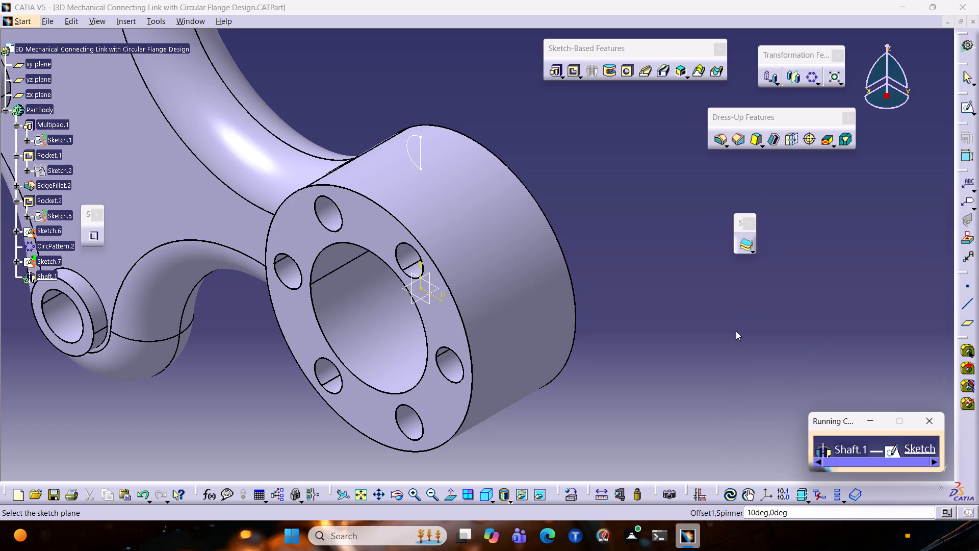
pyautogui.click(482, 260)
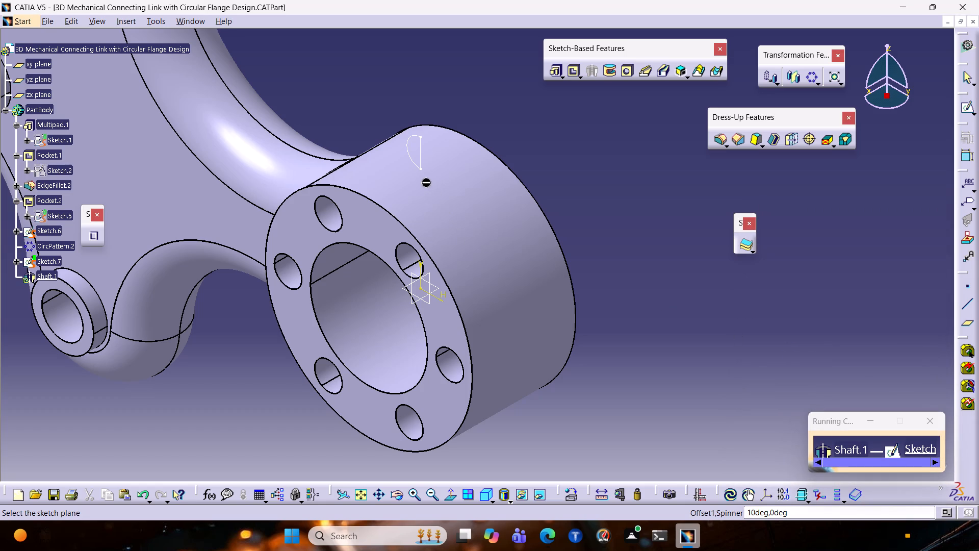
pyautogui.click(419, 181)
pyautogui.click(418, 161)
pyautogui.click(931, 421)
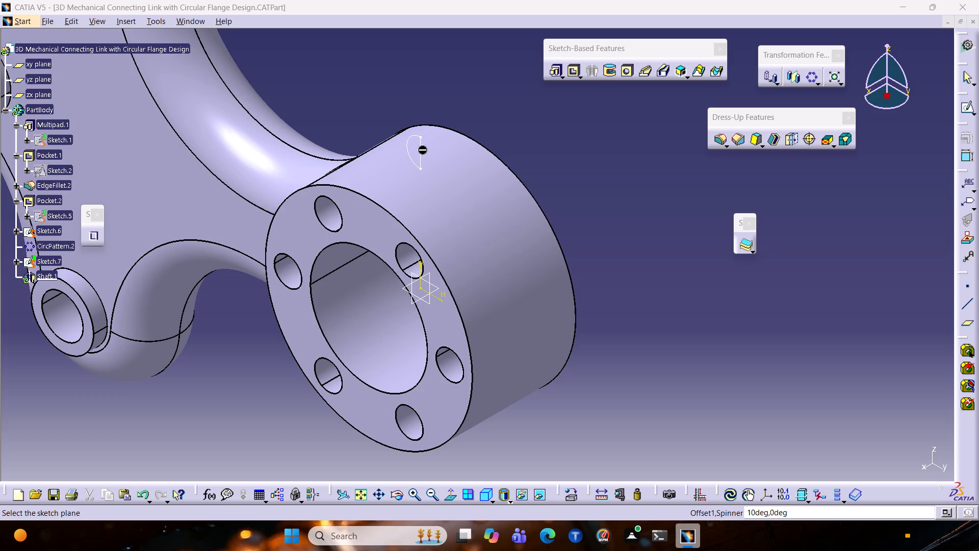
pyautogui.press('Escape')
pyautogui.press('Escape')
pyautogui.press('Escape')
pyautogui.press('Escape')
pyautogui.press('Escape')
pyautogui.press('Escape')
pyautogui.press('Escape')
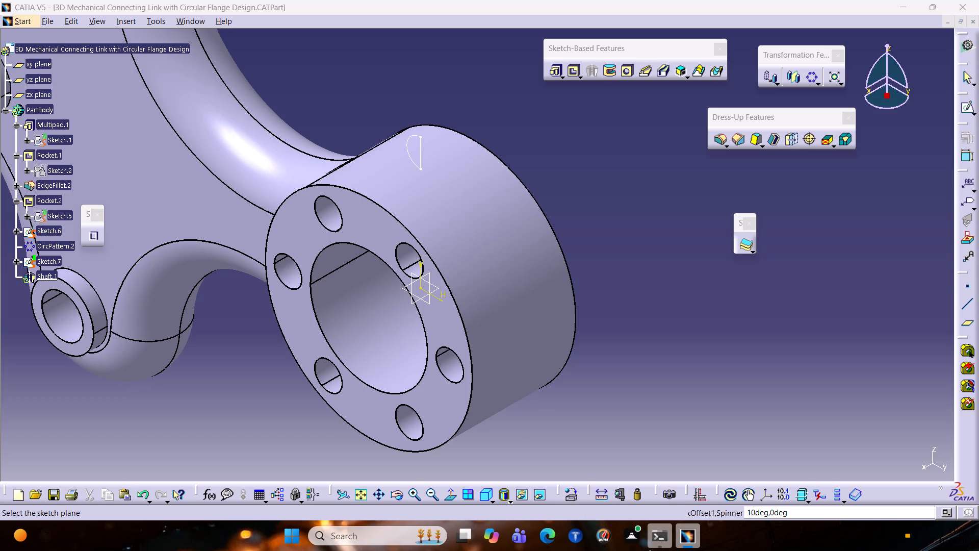
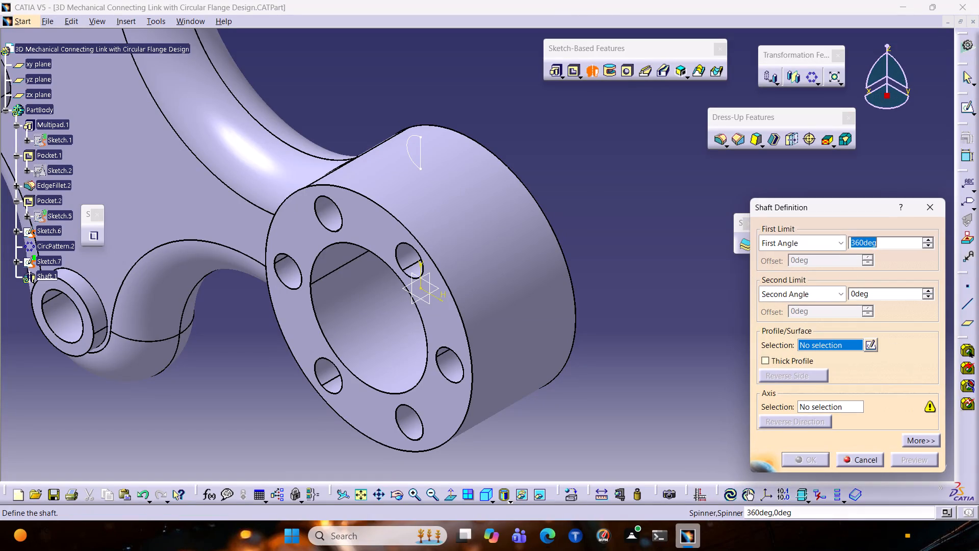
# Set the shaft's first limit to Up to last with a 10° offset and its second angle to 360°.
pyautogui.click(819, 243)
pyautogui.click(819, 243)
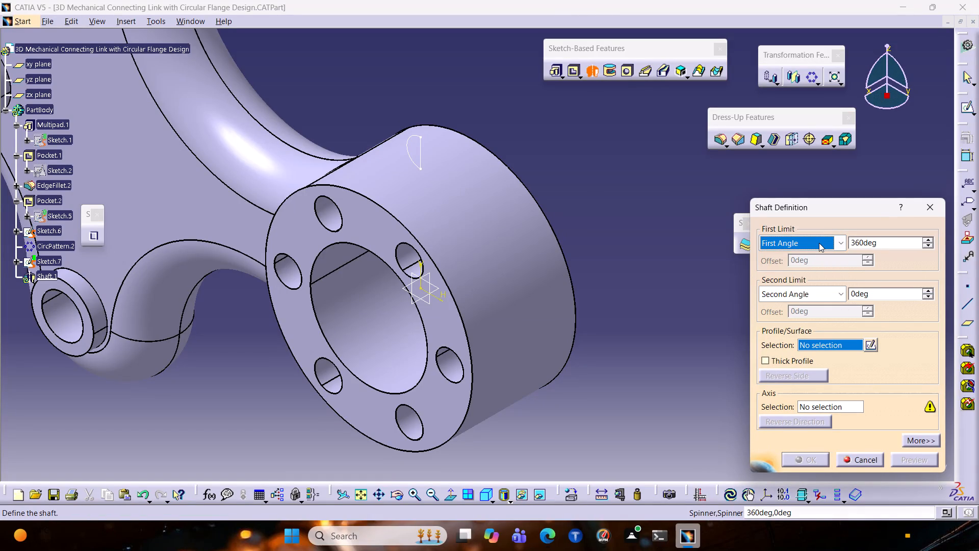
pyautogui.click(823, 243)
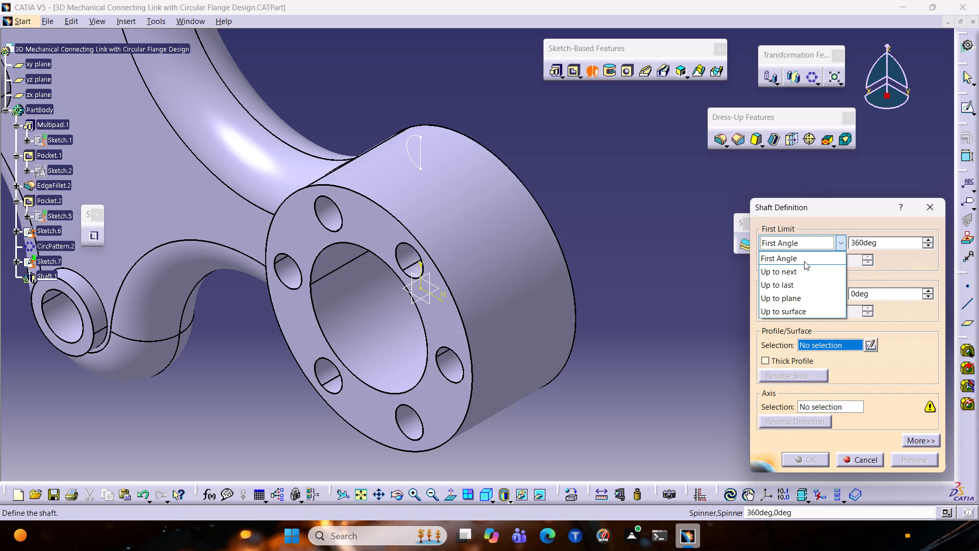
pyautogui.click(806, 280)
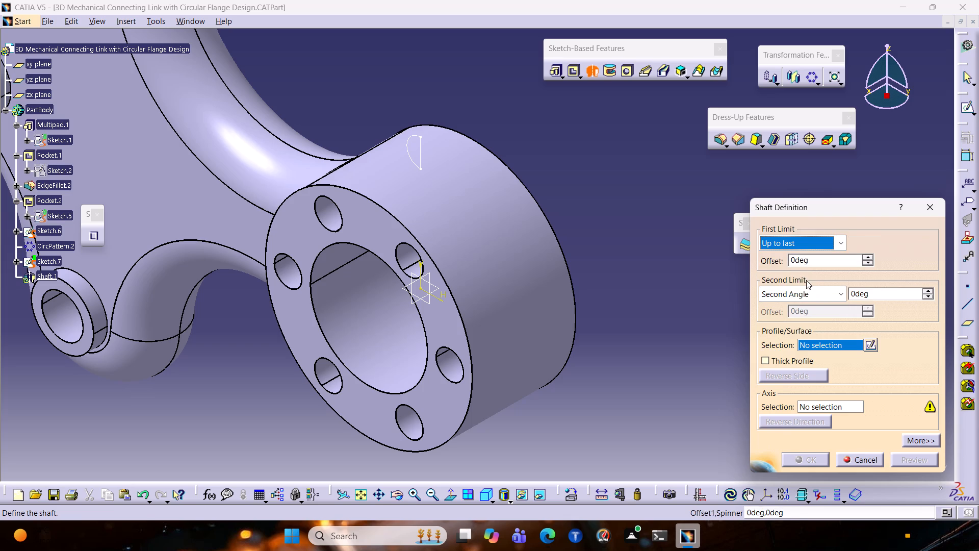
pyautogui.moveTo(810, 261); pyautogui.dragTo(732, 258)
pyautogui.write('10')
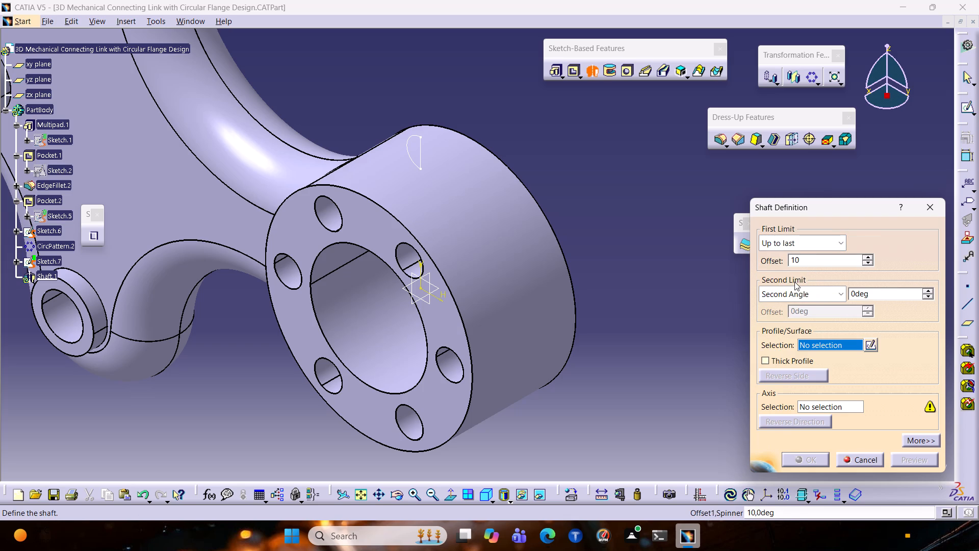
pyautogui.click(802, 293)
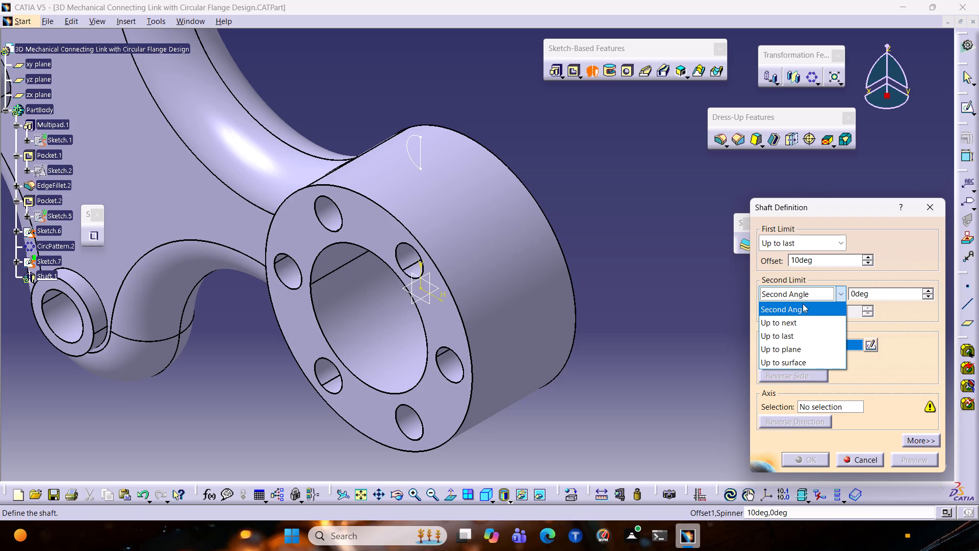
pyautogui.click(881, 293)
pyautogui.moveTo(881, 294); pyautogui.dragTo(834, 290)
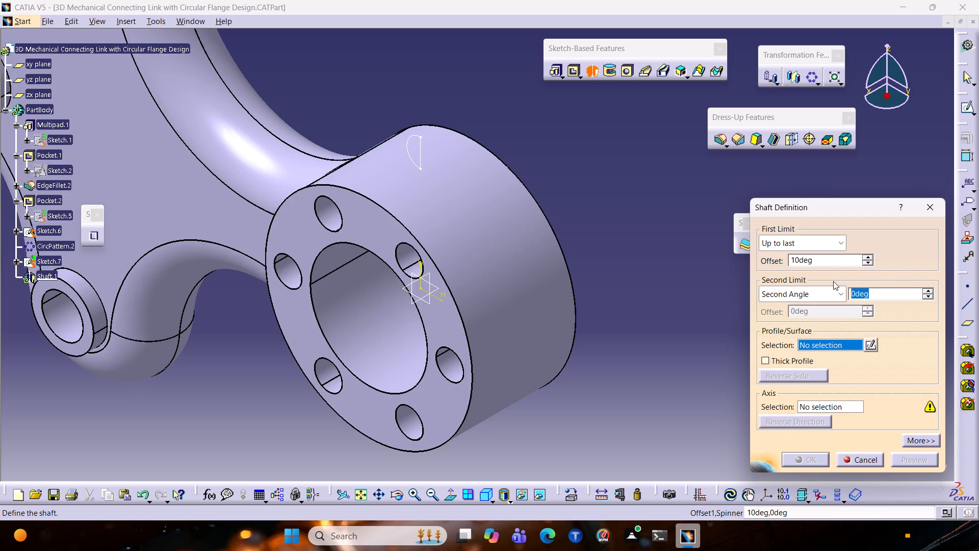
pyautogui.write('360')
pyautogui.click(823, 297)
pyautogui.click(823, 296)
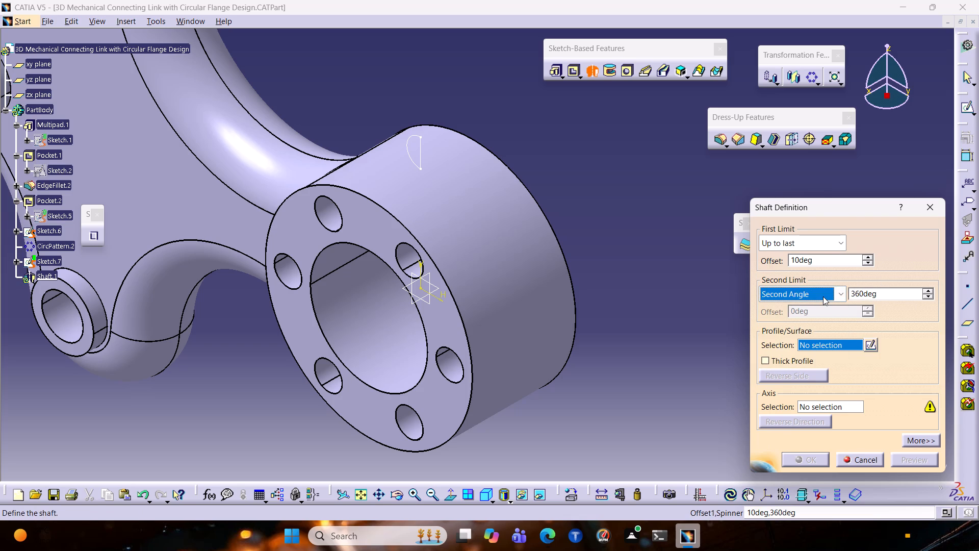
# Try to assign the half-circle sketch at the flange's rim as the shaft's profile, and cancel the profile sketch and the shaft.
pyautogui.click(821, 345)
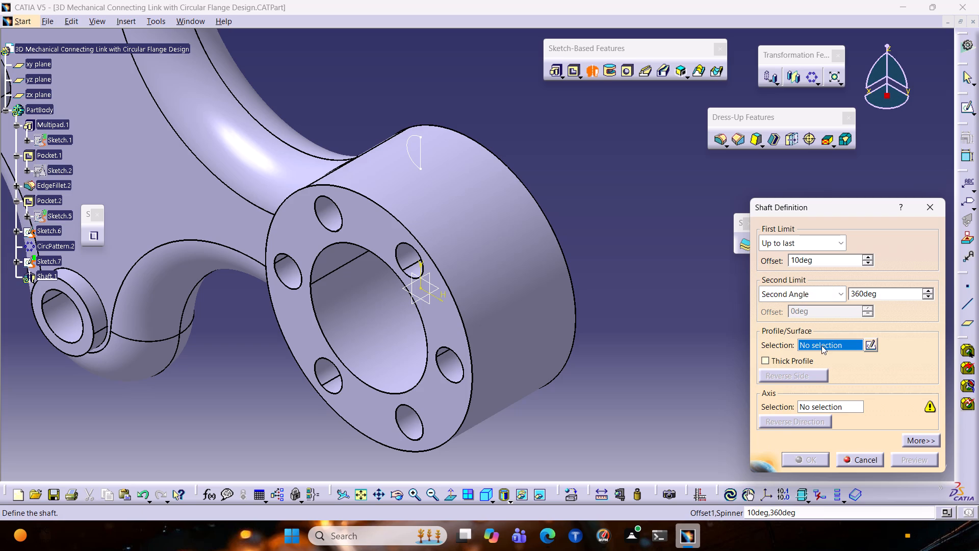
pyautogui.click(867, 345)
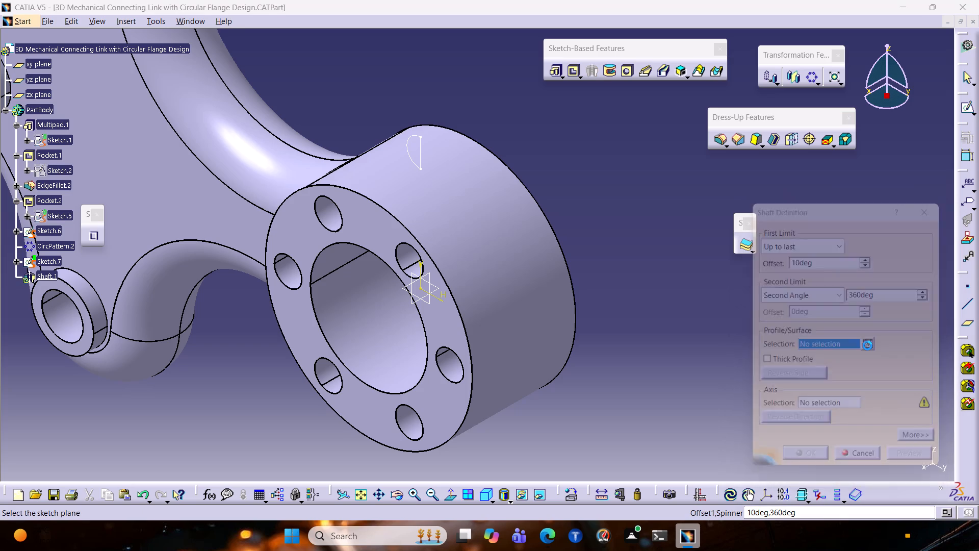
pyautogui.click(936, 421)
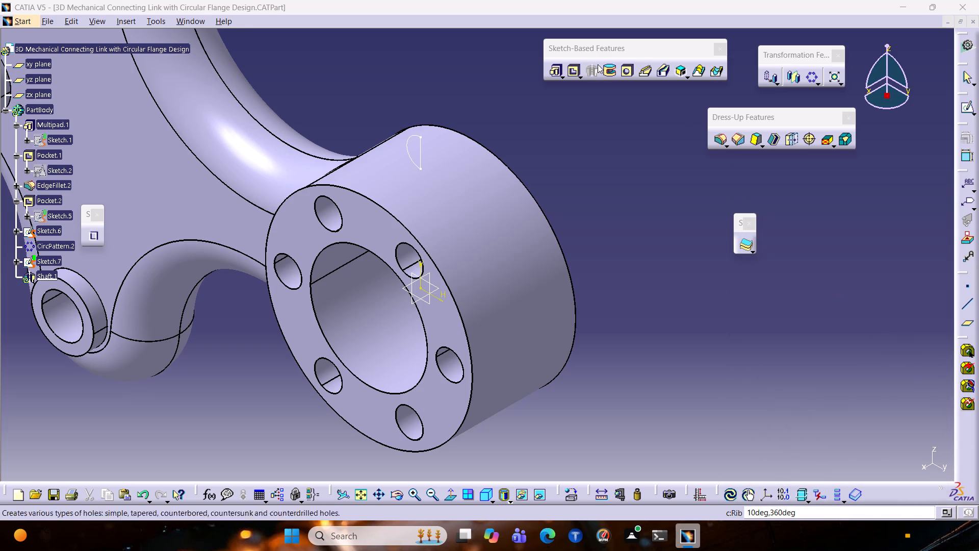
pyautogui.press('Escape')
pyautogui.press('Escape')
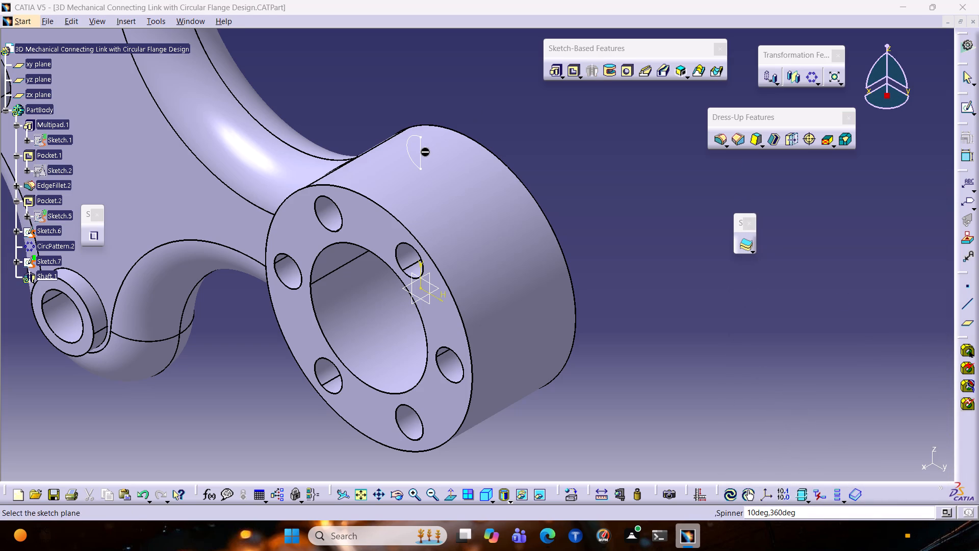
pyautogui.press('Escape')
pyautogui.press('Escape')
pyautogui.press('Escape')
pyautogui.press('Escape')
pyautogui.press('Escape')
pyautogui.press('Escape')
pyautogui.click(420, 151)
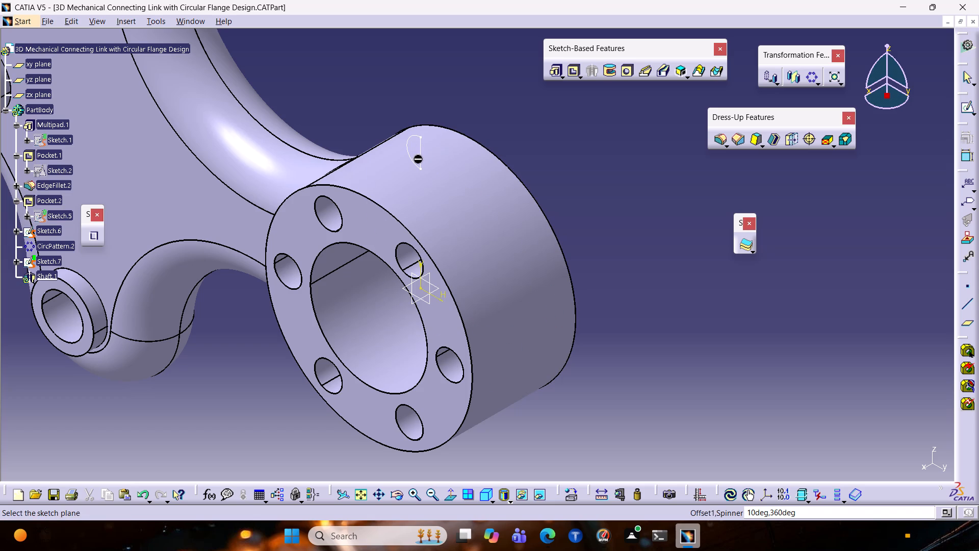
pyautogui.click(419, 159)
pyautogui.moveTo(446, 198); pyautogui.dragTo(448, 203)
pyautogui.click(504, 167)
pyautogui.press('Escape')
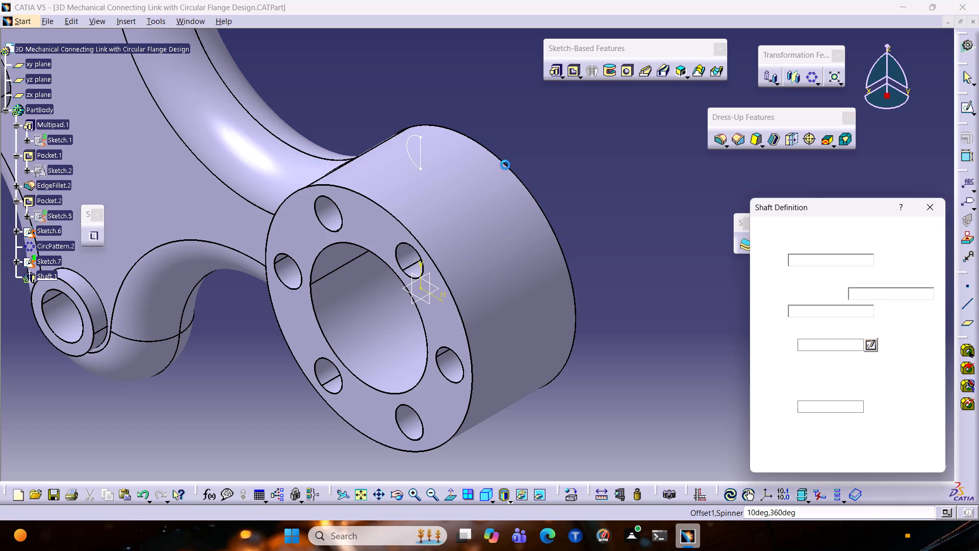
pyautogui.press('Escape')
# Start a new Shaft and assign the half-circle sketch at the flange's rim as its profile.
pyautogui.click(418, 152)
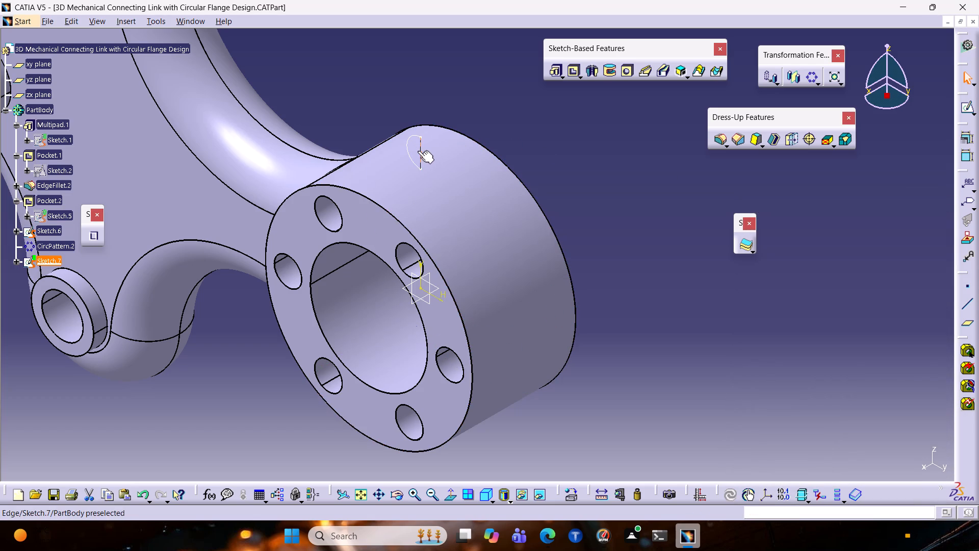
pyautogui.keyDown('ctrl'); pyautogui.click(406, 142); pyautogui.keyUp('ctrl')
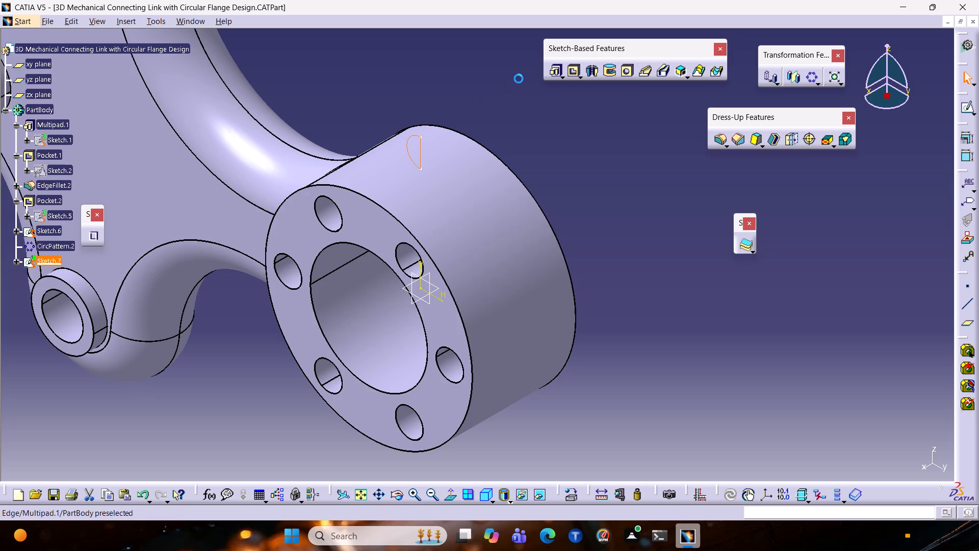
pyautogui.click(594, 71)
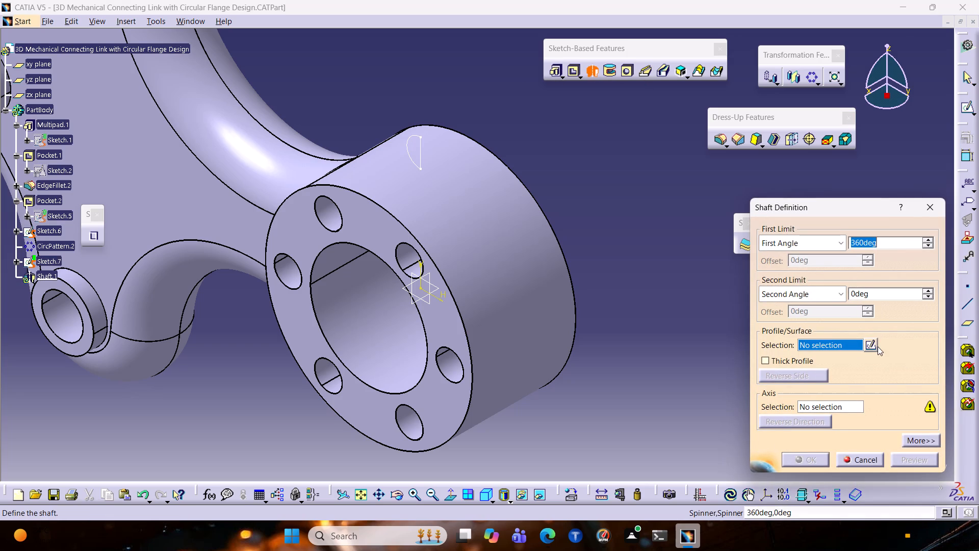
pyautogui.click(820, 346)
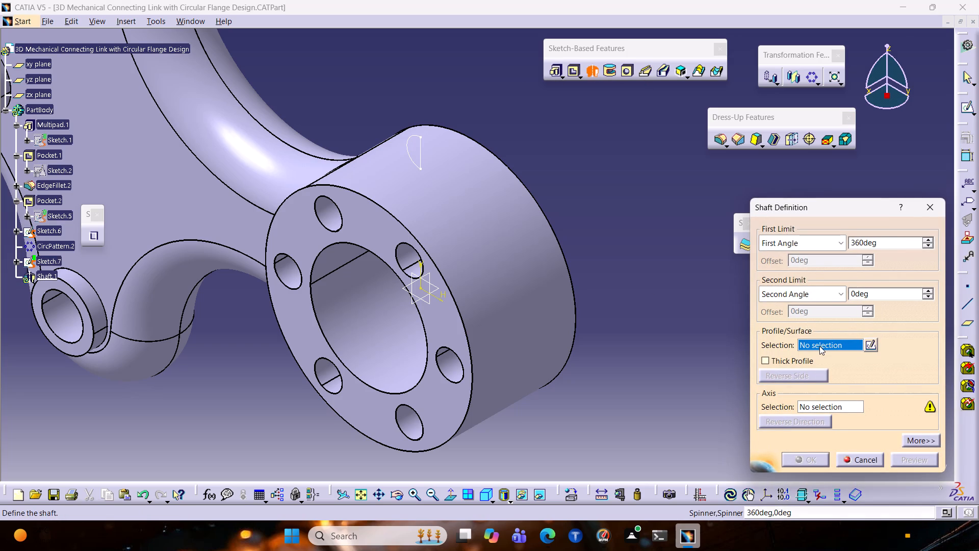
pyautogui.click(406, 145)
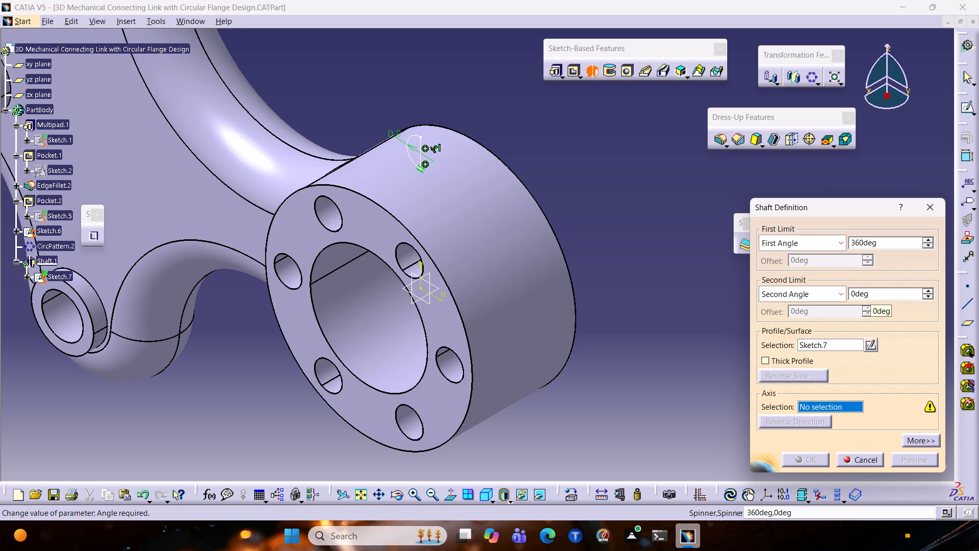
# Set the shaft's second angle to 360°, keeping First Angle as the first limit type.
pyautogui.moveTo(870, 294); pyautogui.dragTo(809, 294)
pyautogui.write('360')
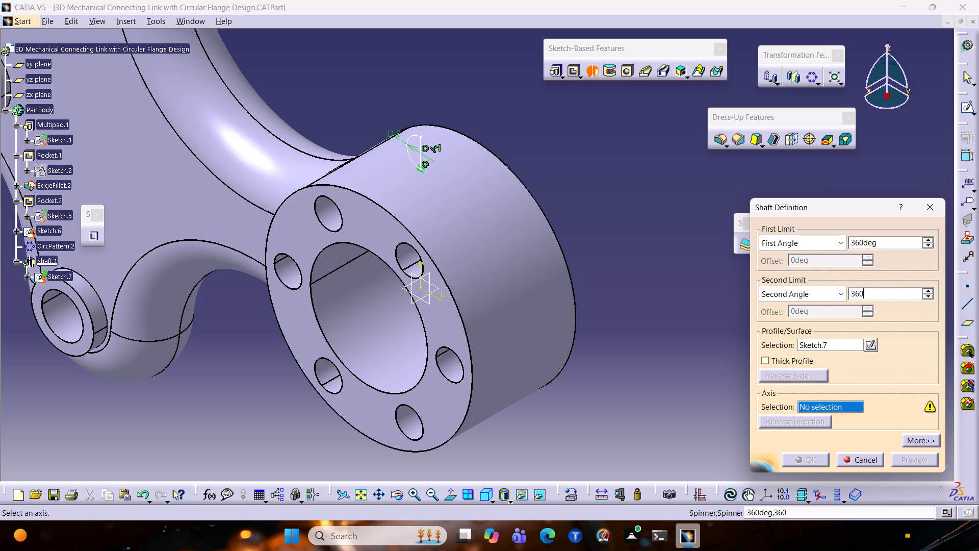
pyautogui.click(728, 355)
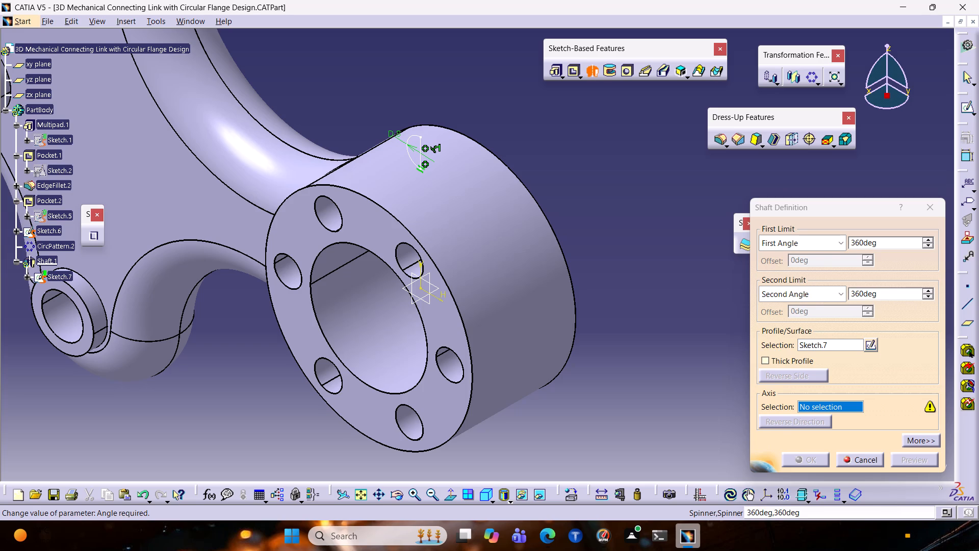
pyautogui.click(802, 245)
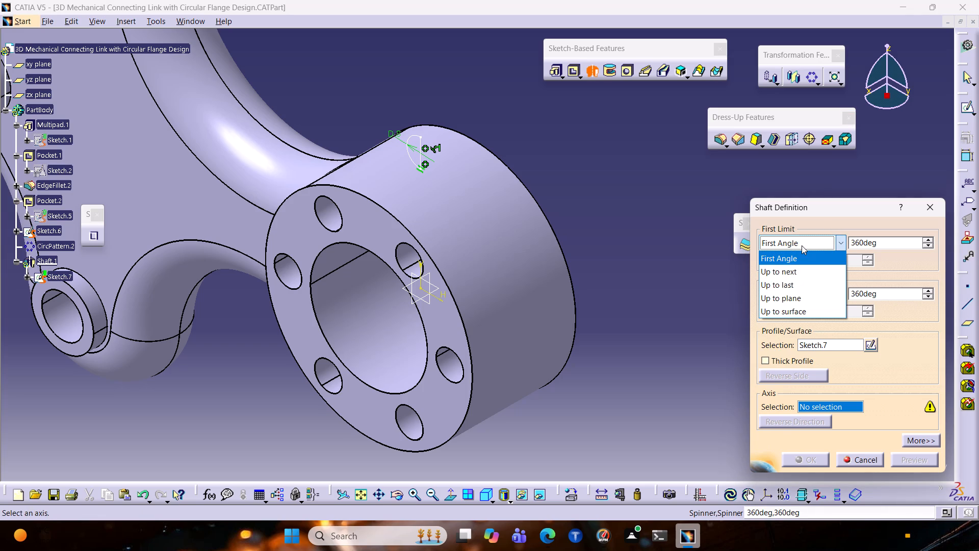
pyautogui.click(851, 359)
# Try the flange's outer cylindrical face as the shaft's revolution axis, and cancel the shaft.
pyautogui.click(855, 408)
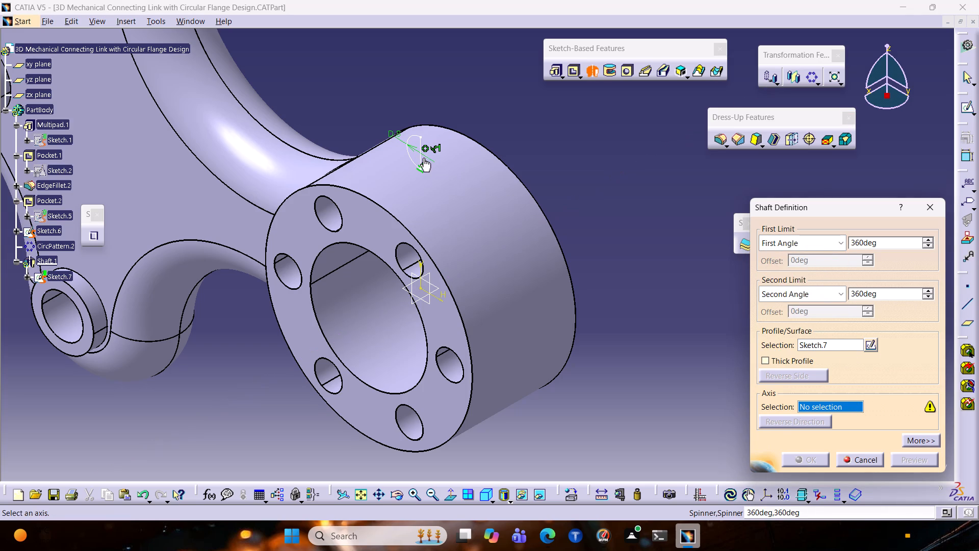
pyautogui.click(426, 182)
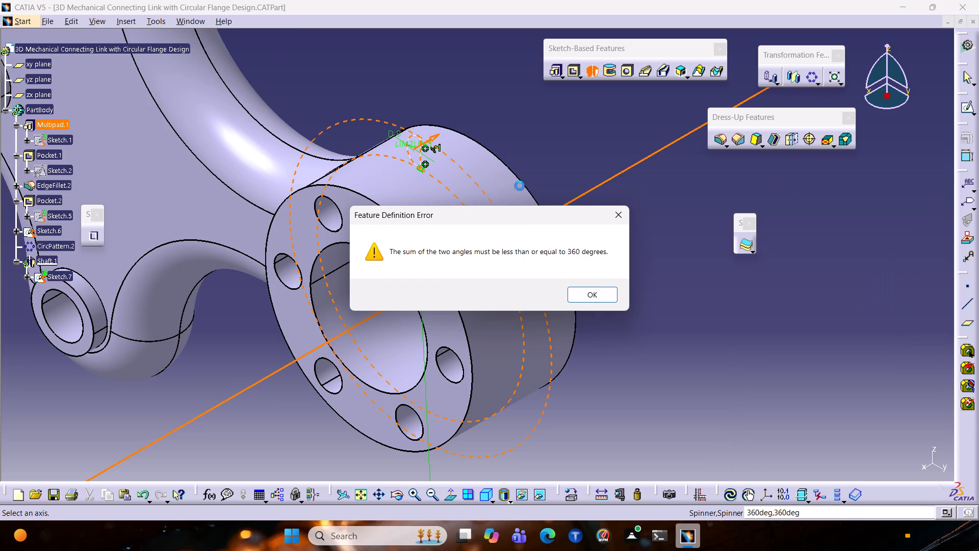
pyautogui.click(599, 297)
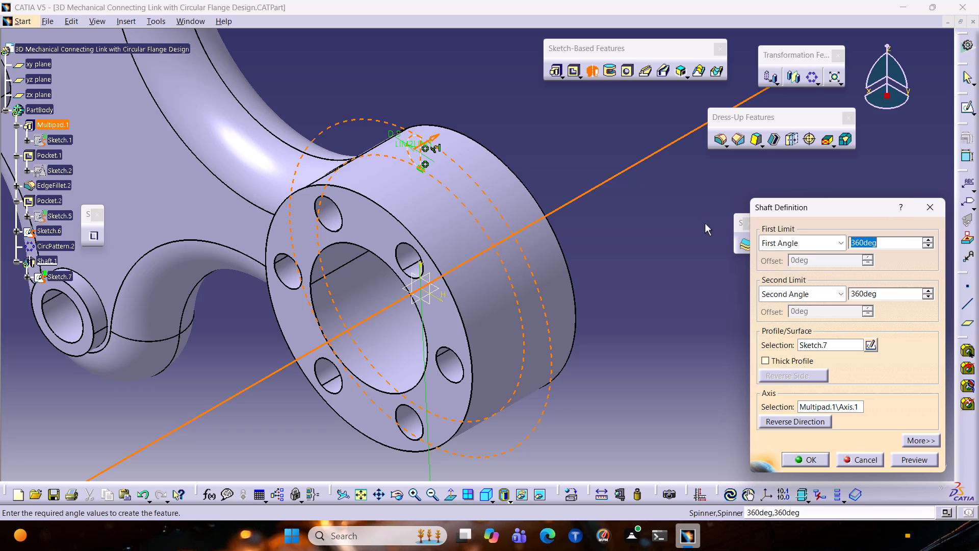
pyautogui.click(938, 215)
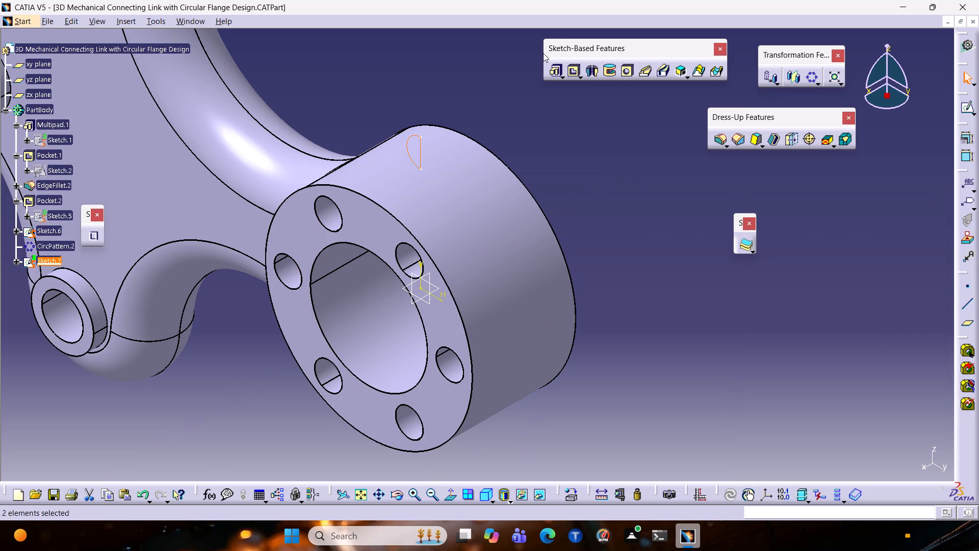
# Restart the Shaft with the half-circle sketch at the flange's rim as its profile.
pyautogui.click(592, 73)
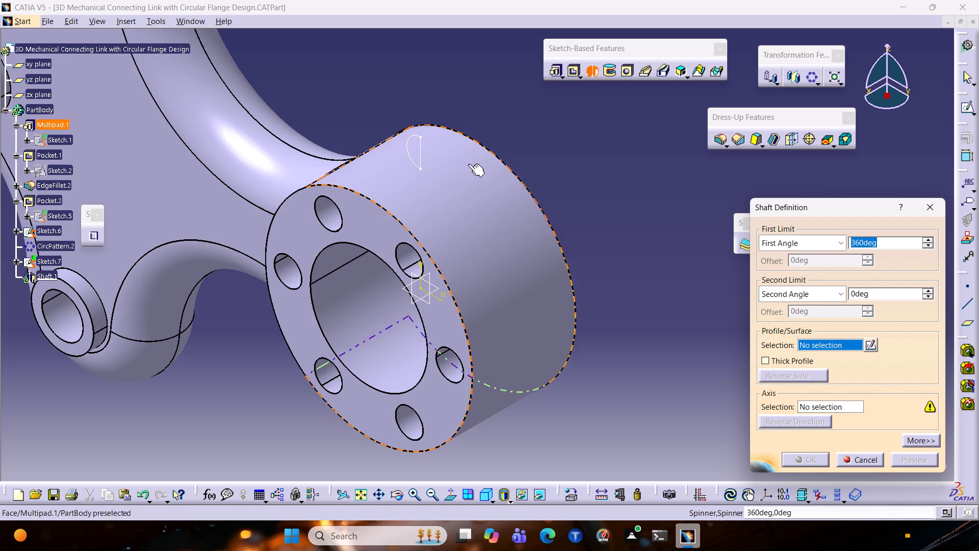
pyautogui.click(811, 345)
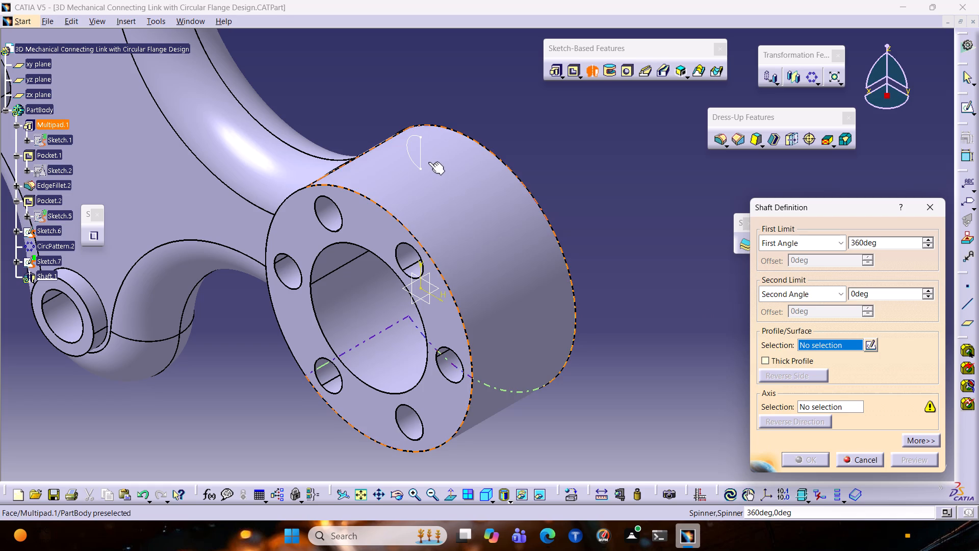
pyautogui.click(421, 161)
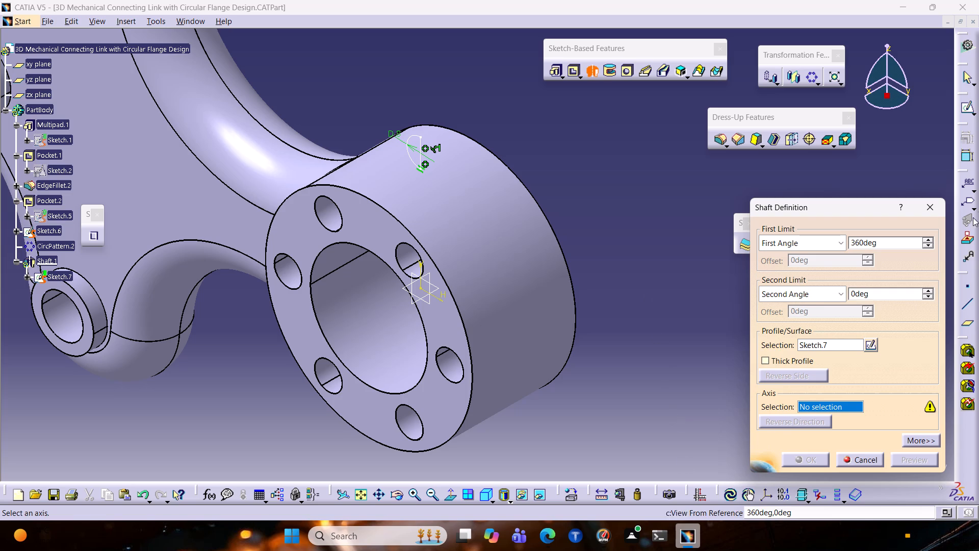
# Set the shaft's first limit to Up to last with a 10° offset.
pyautogui.click(816, 243)
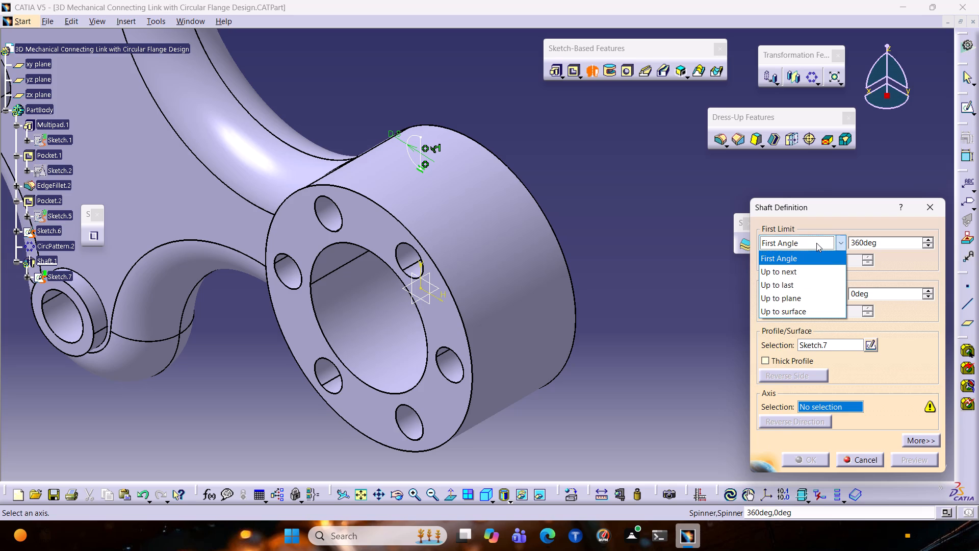
pyautogui.click(809, 284)
pyautogui.moveTo(794, 259); pyautogui.dragTo(786, 262)
pyautogui.write('10')
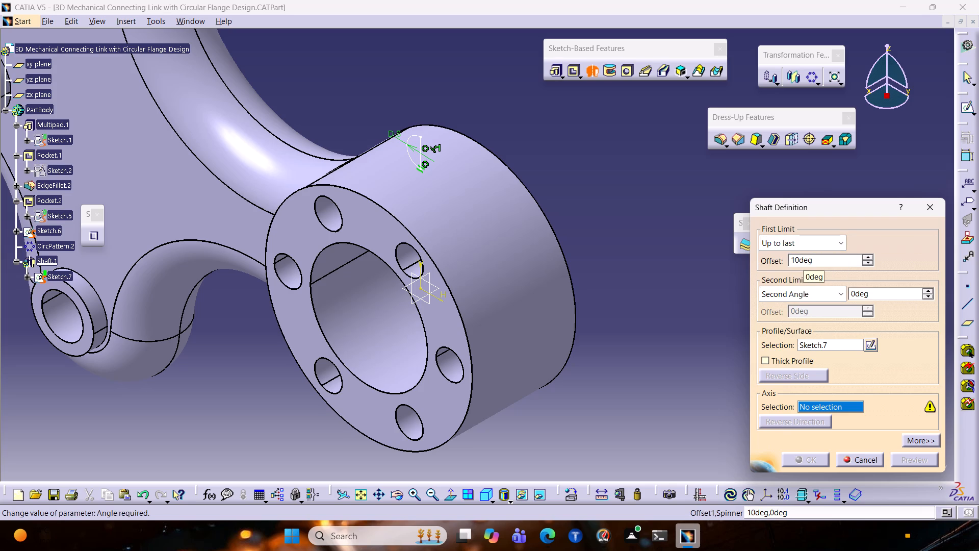
# Set the offset of the shaft's Up to last first limit to 360°.
pyautogui.click(814, 258)
pyautogui.moveTo(798, 259); pyautogui.dragTo(790, 261)
pyautogui.moveTo(790, 261); pyautogui.dragTo(786, 262)
pyautogui.press('BackSpace')
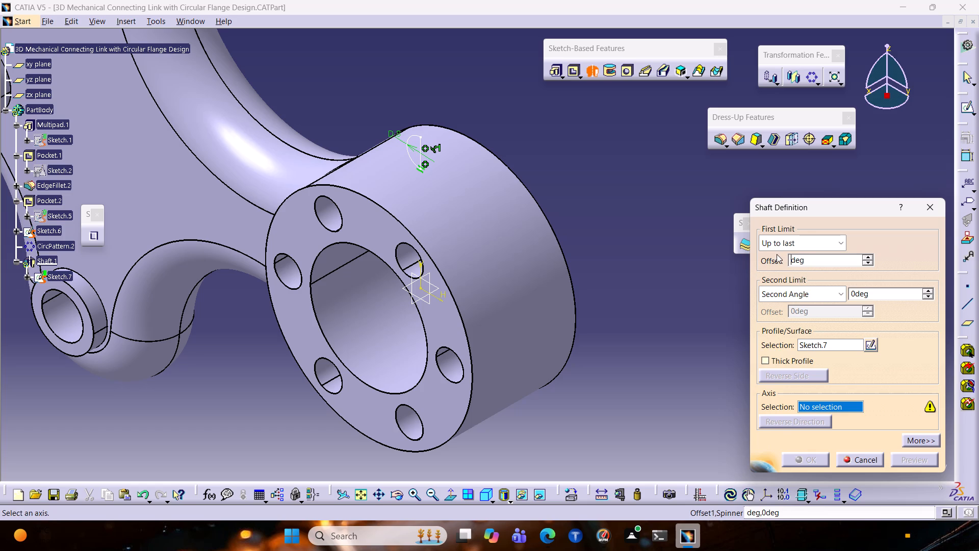
pyautogui.write('360')
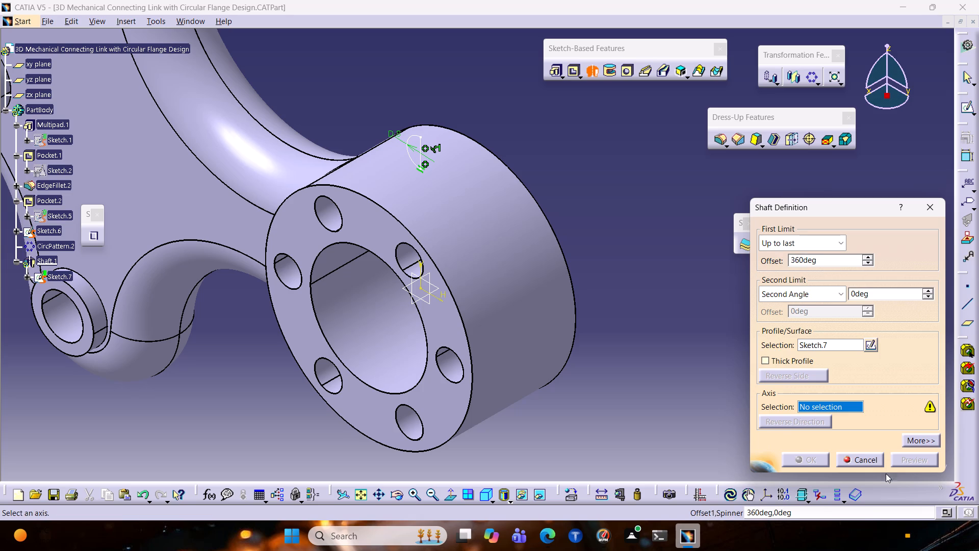
pyautogui.click(878, 405)
pyautogui.click(681, 386)
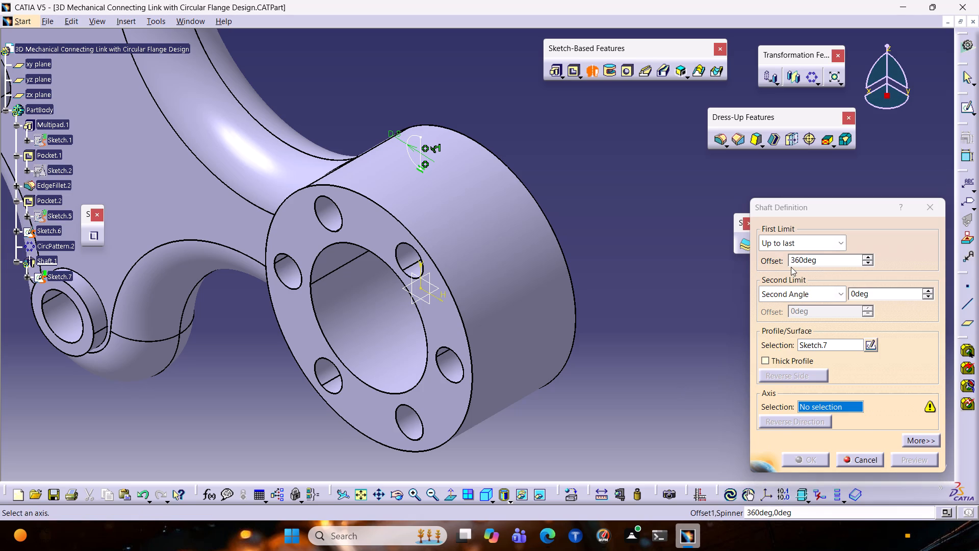
# Enable Thick Profile for the shaft.
pyautogui.click(787, 365)
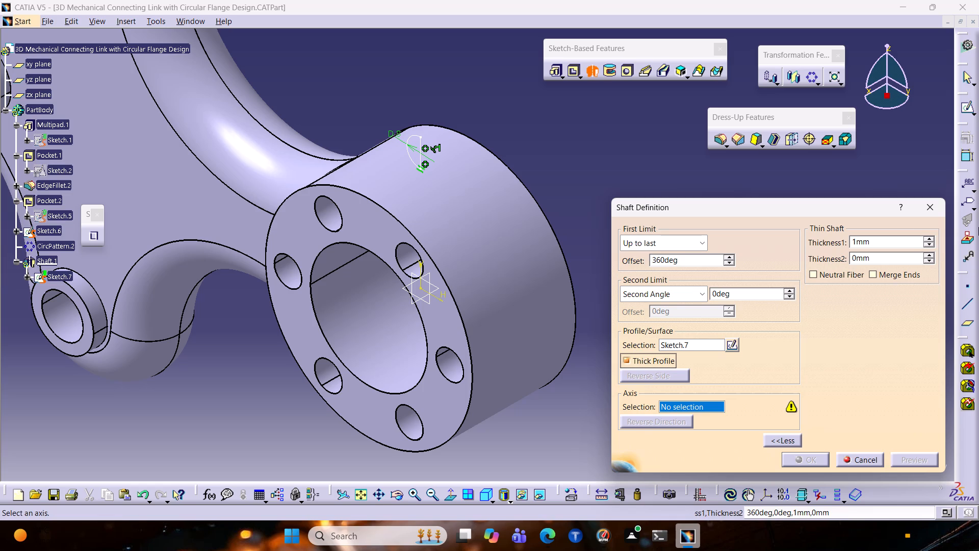
pyautogui.scroll(-1, 978, 229)
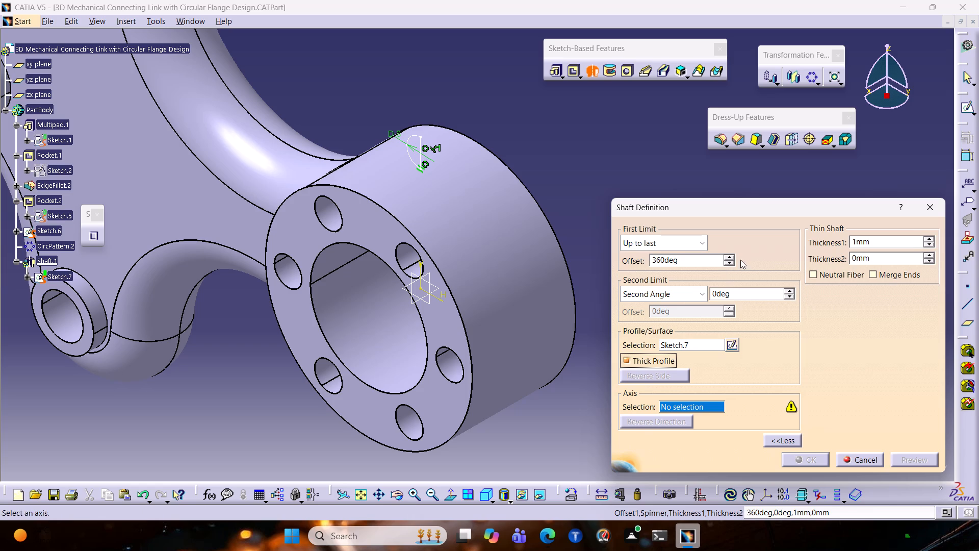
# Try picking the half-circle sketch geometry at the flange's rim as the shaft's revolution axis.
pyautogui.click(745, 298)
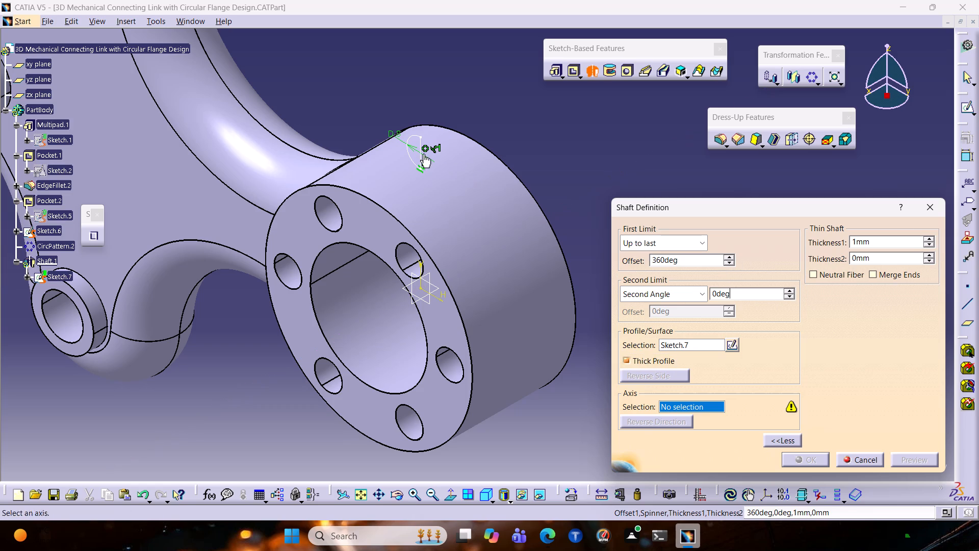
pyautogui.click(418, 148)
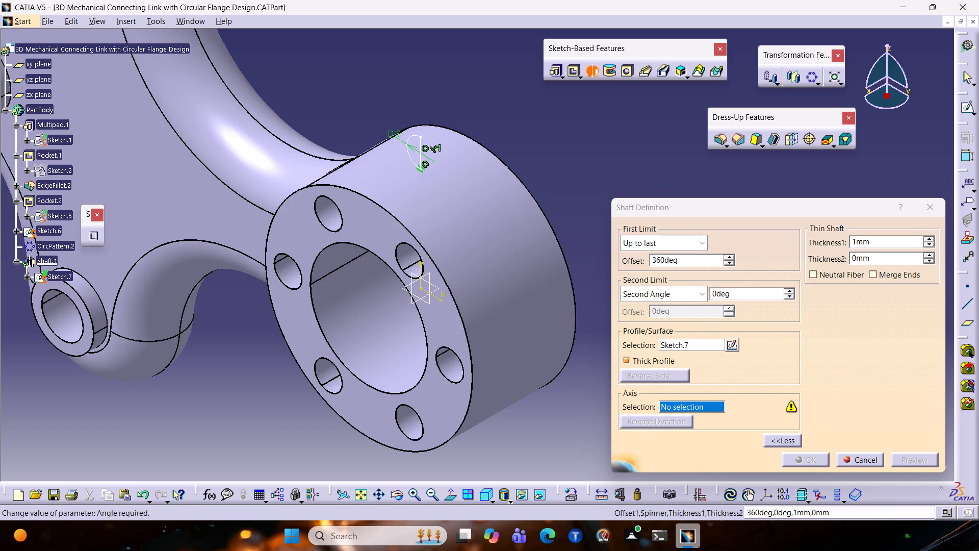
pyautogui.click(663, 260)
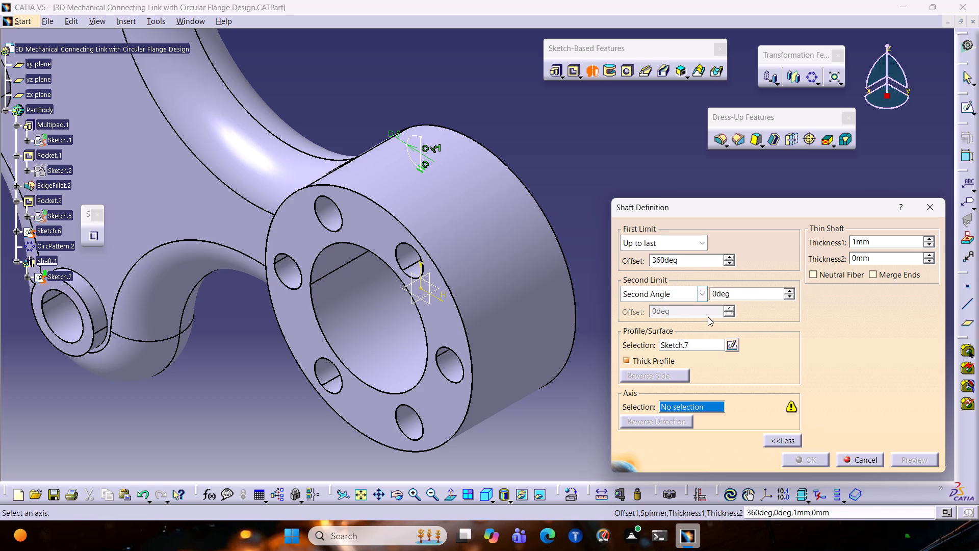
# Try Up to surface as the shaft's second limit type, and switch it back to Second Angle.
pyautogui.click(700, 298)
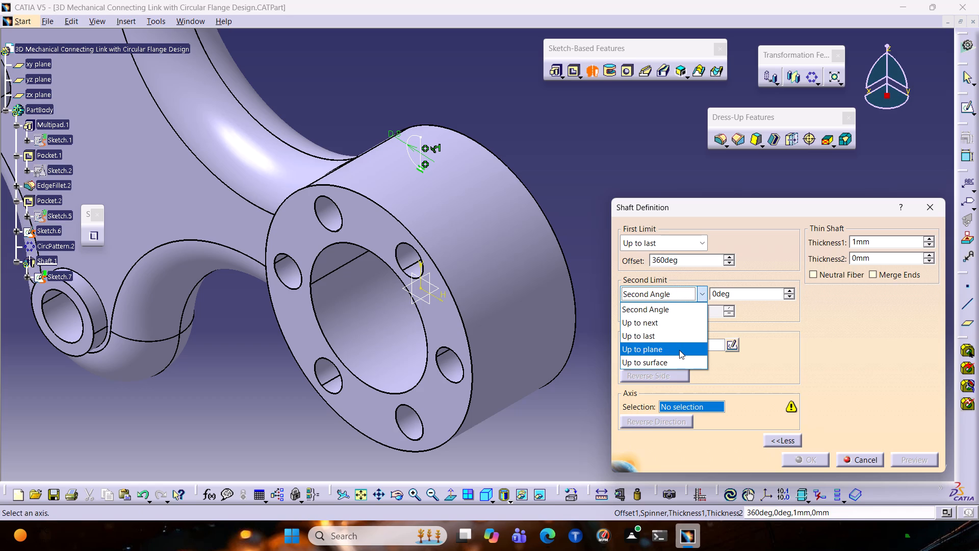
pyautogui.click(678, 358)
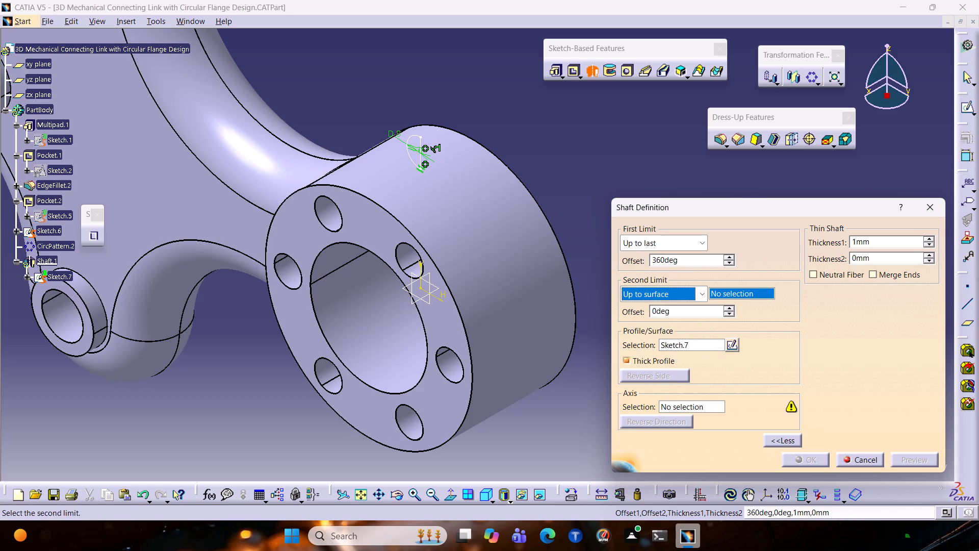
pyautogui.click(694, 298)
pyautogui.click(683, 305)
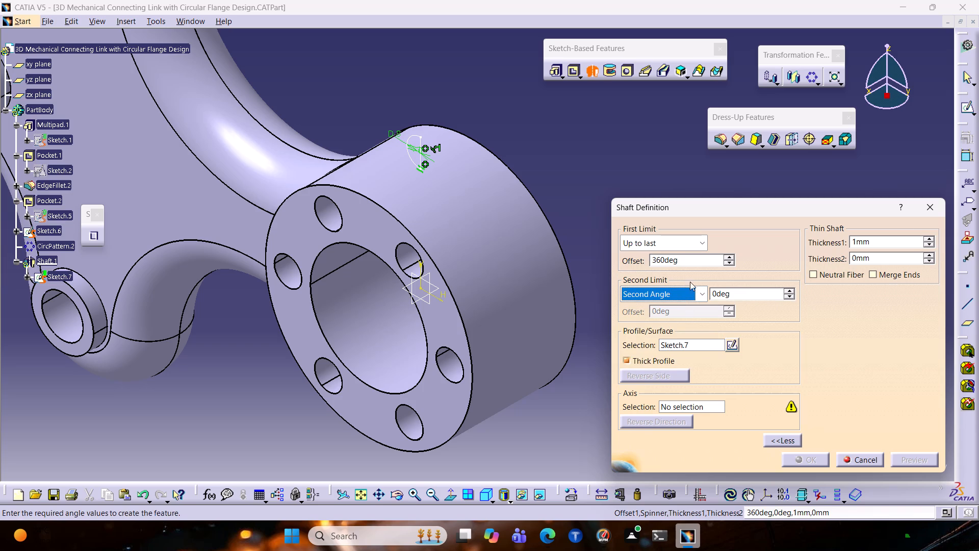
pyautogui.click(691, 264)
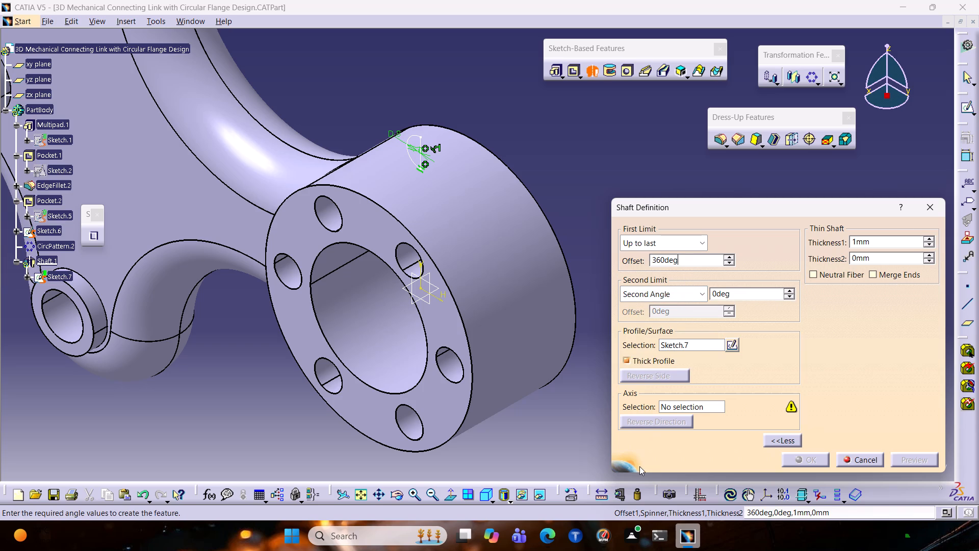
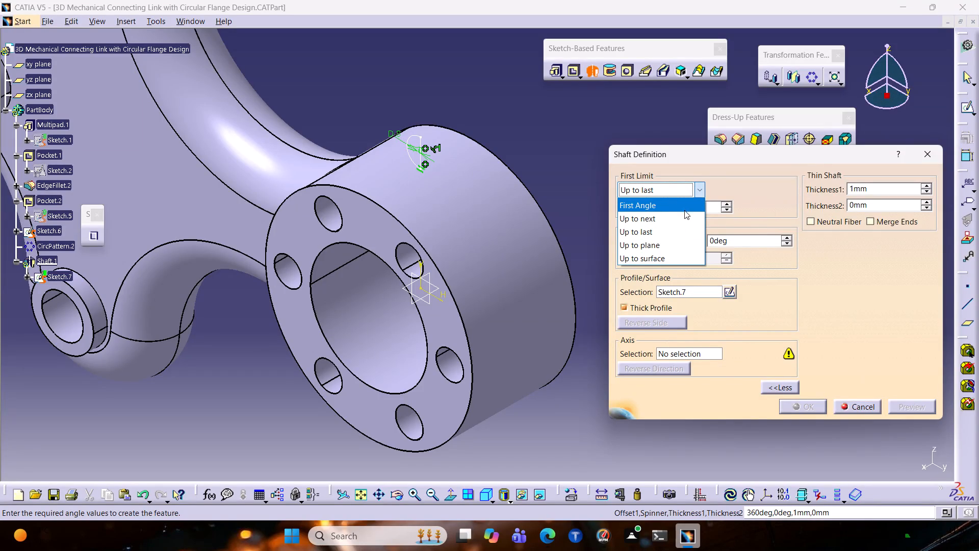
# Set the shaft's first limit to First Angle with a value of 360 degrees.
pyautogui.click(684, 210)
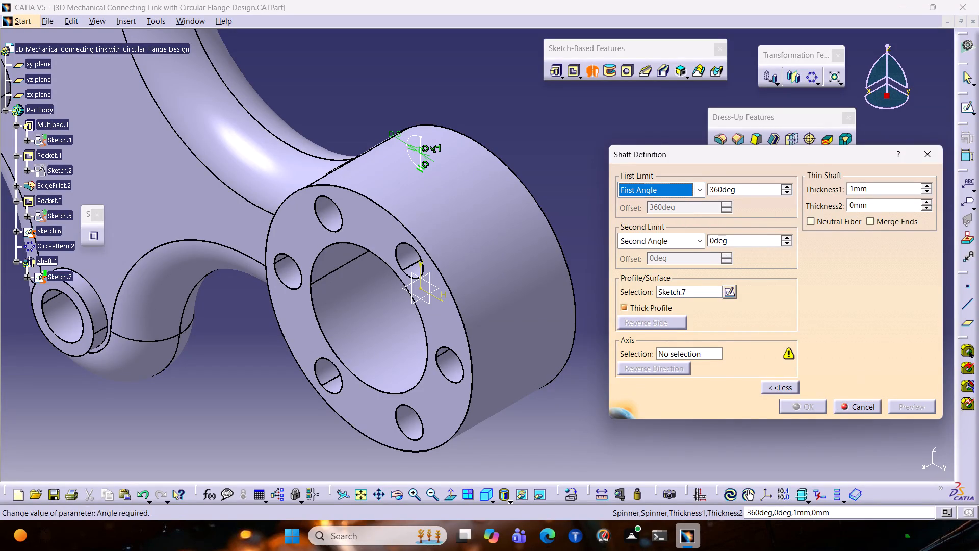
pyautogui.click(752, 185)
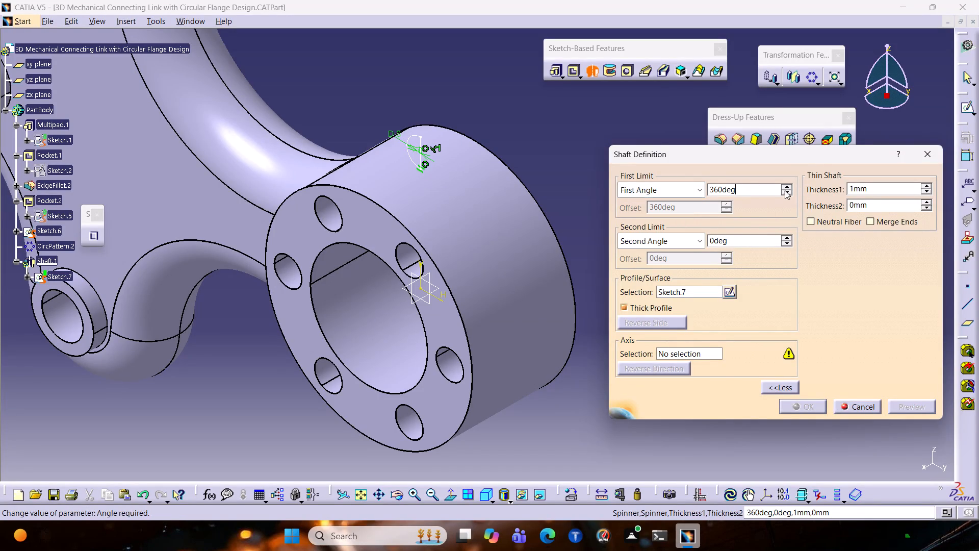
pyautogui.click(785, 192)
pyautogui.click(784, 194)
pyautogui.doubleClick(790, 185)
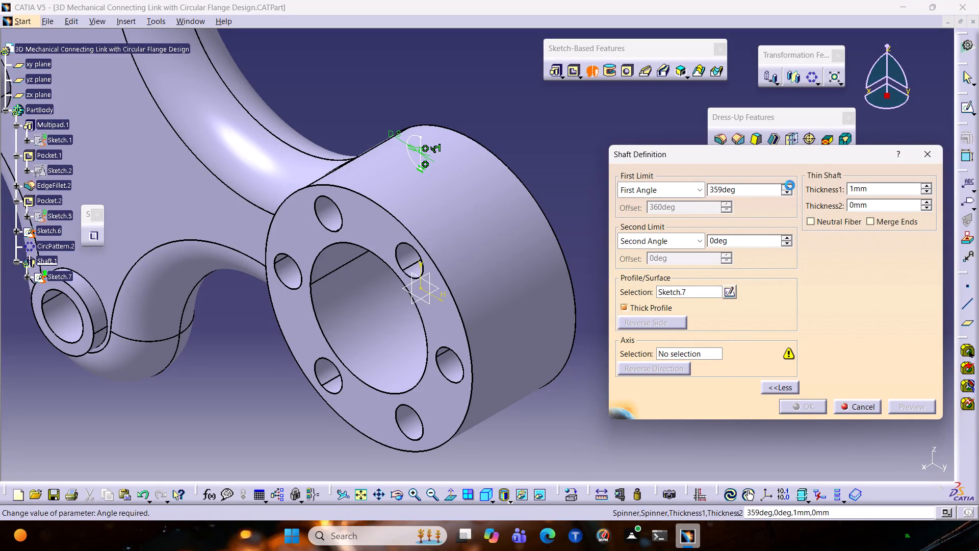
pyautogui.click(786, 188)
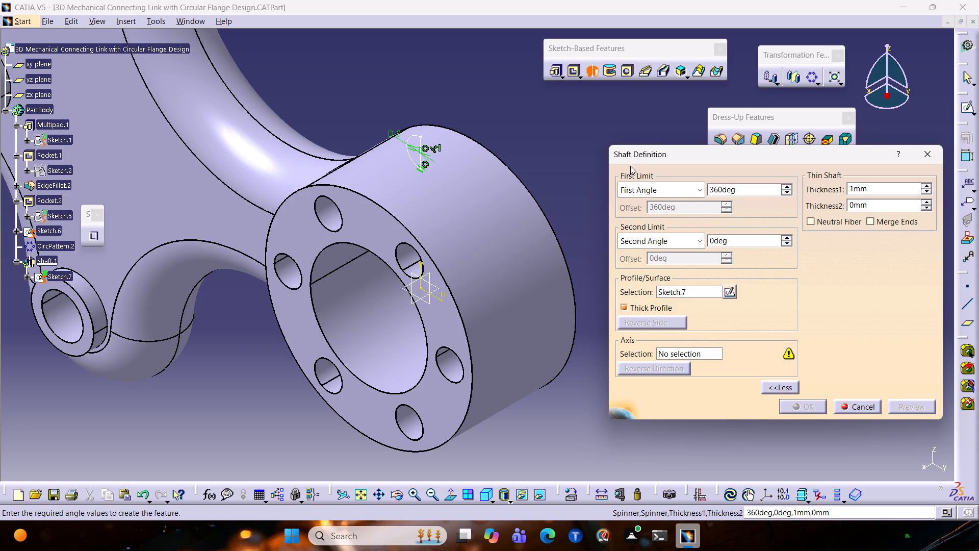
# Examine the shaft's Sketch.7 profile on the circular flange's outer surface and the surrounding link from several angles.
pyautogui.click(620, 133)
pyautogui.click(416, 160)
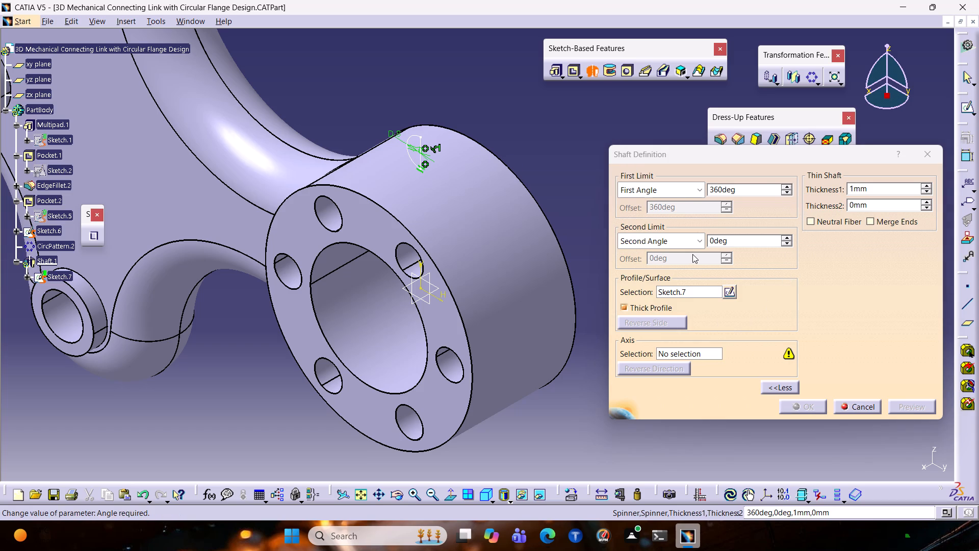
pyautogui.scroll(-2, 637, 274)
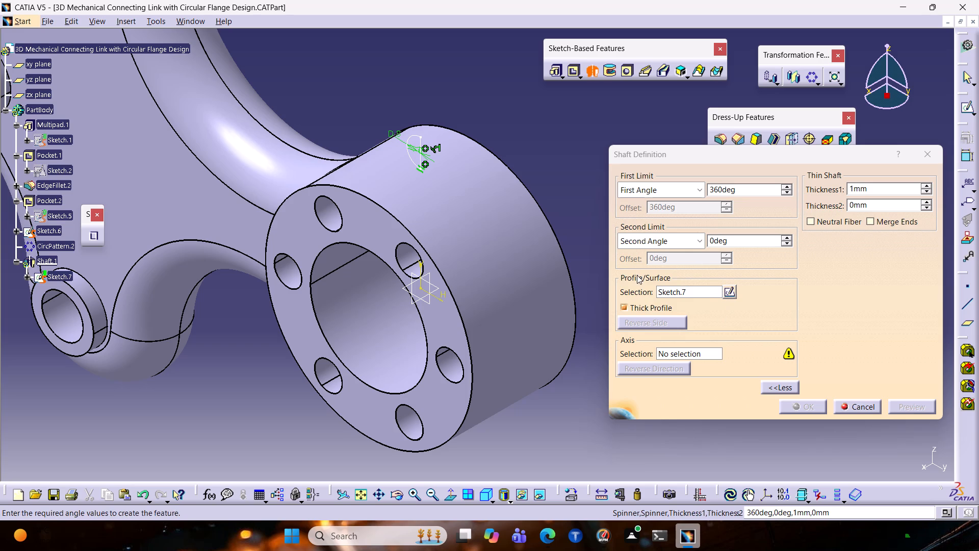
pyautogui.click(486, 303)
pyautogui.moveTo(486, 303); pyautogui.dragTo(485, 303, button='middle')
pyautogui.moveTo(485, 303); pyautogui.dragTo(532, 279, button='middle')
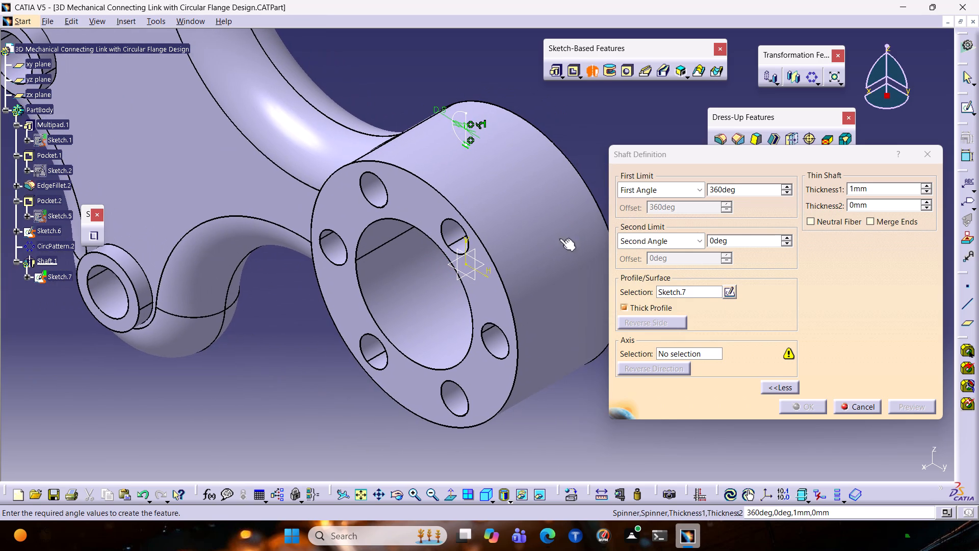
pyautogui.keyDown('ctrl'); pyautogui.moveTo(597, 137); pyautogui.dragTo(572, 147, button='middle'); pyautogui.keyUp('ctrl')
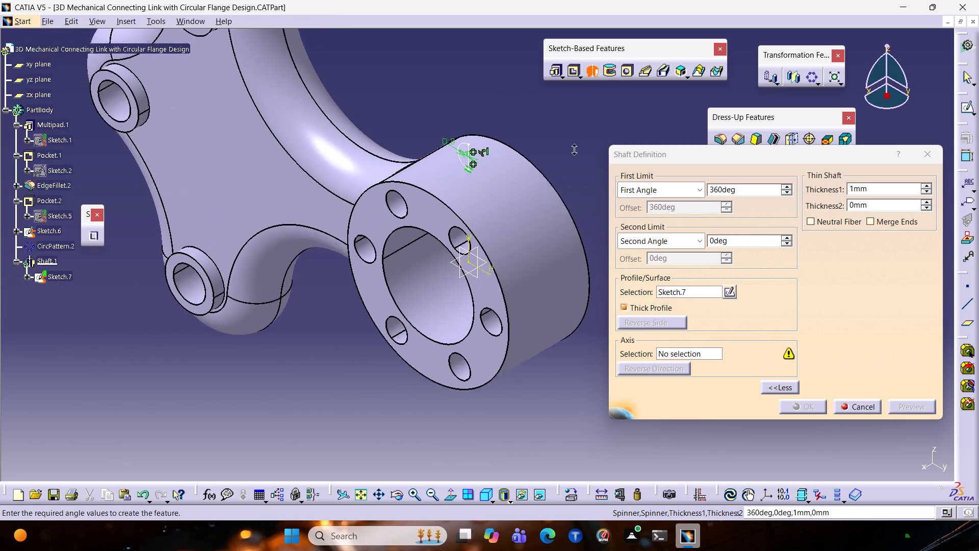
pyautogui.keyDown('ctrl'); pyautogui.moveTo(572, 147); pyautogui.dragTo(573, 147, button='middle'); pyautogui.keyUp('ctrl')
pyautogui.moveTo(599, 167); pyautogui.dragTo(569, 133, button='middle')
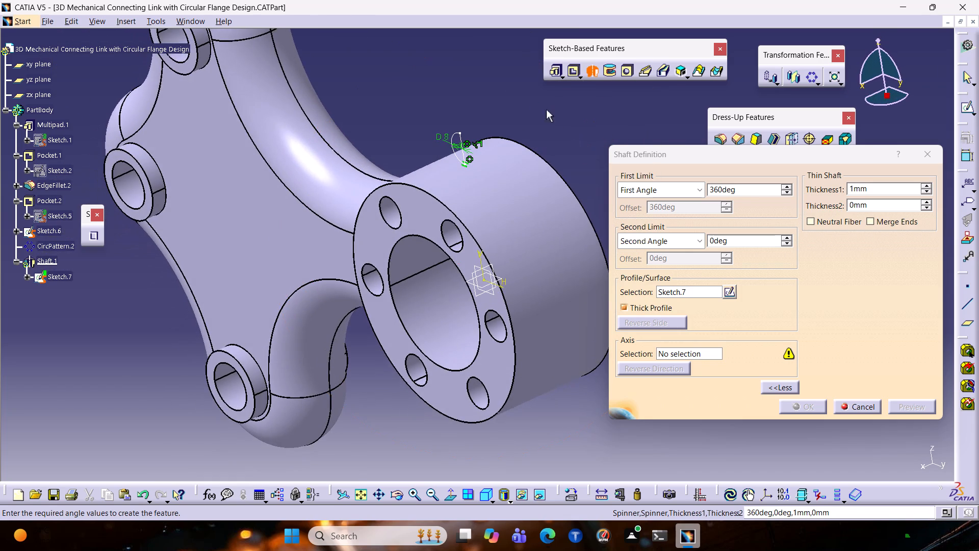
pyautogui.keyDown('ctrl'); pyautogui.moveTo(531, 98); pyautogui.dragTo(494, 155, button='middle'); pyautogui.keyUp('ctrl')
pyautogui.keyDown('ctrl'); pyautogui.moveTo(517, 153); pyautogui.dragTo(455, 168, button='middle'); pyautogui.keyUp('ctrl')
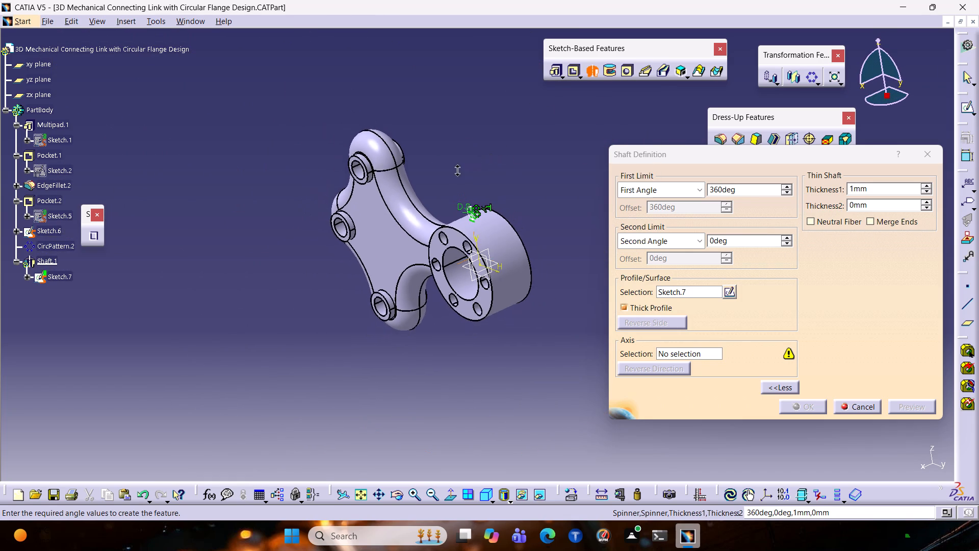
pyautogui.keyDown('ctrl'); pyautogui.moveTo(455, 168); pyautogui.dragTo(532, 130, button='middle'); pyautogui.keyUp('ctrl')
pyautogui.keyDown('ctrl'); pyautogui.moveTo(523, 134); pyautogui.dragTo(513, 135, button='middle'); pyautogui.keyUp('ctrl')
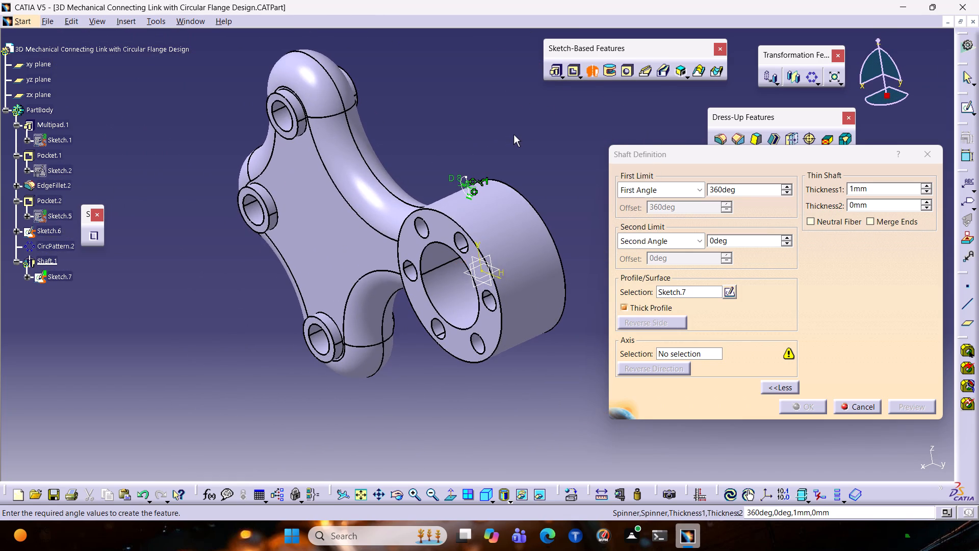
pyautogui.moveTo(513, 134); pyautogui.dragTo(330, 245, button='middle')
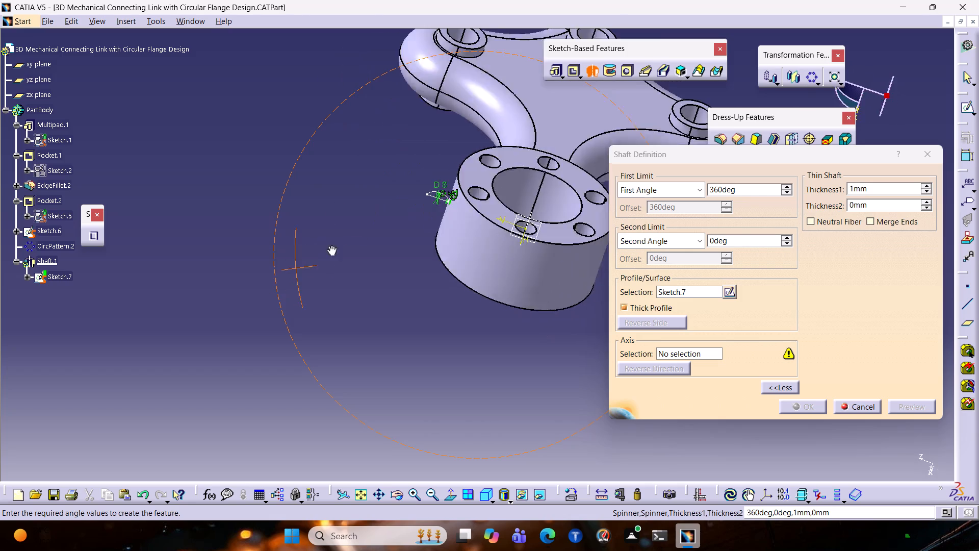
pyautogui.moveTo(330, 245); pyautogui.dragTo(619, 62, button='middle')
pyautogui.keyDown('ctrl'); pyautogui.moveTo(487, 186); pyautogui.dragTo(527, 153, button='middle'); pyautogui.keyUp('ctrl')
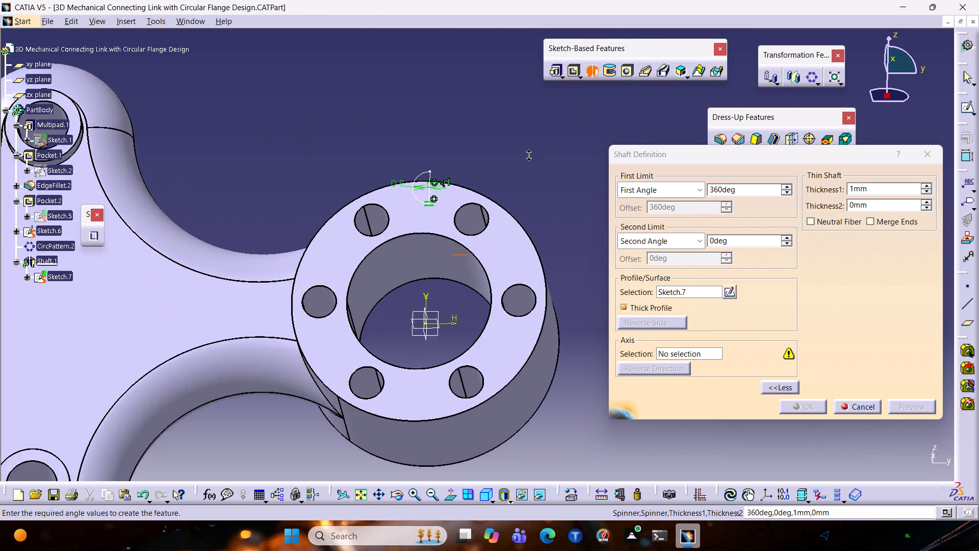
pyautogui.keyDown('ctrl'); pyautogui.moveTo(527, 153); pyautogui.dragTo(565, 189, button='middle'); pyautogui.keyUp('ctrl')
pyautogui.moveTo(532, 197); pyautogui.dragTo(531, 197, button='middle')
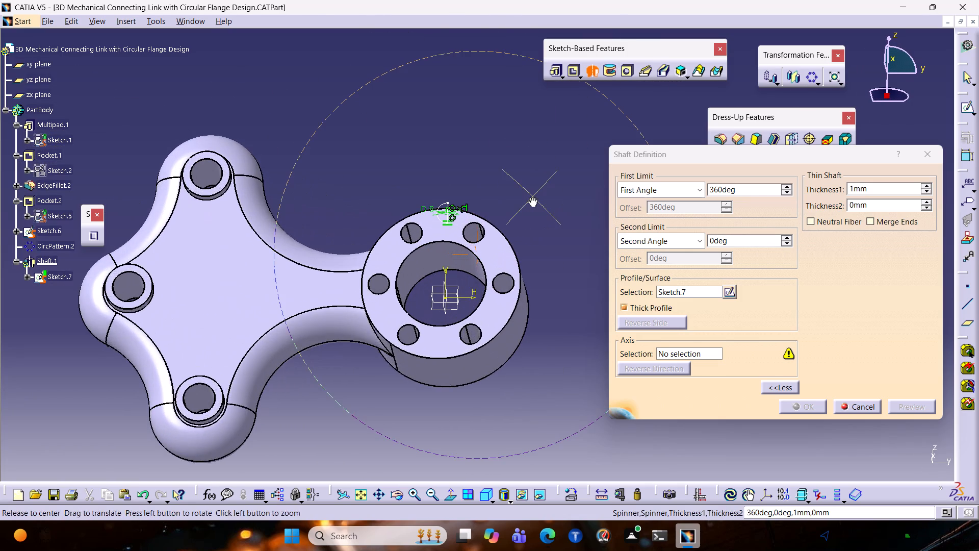
pyautogui.moveTo(531, 197); pyautogui.dragTo(539, 362, button='middle')
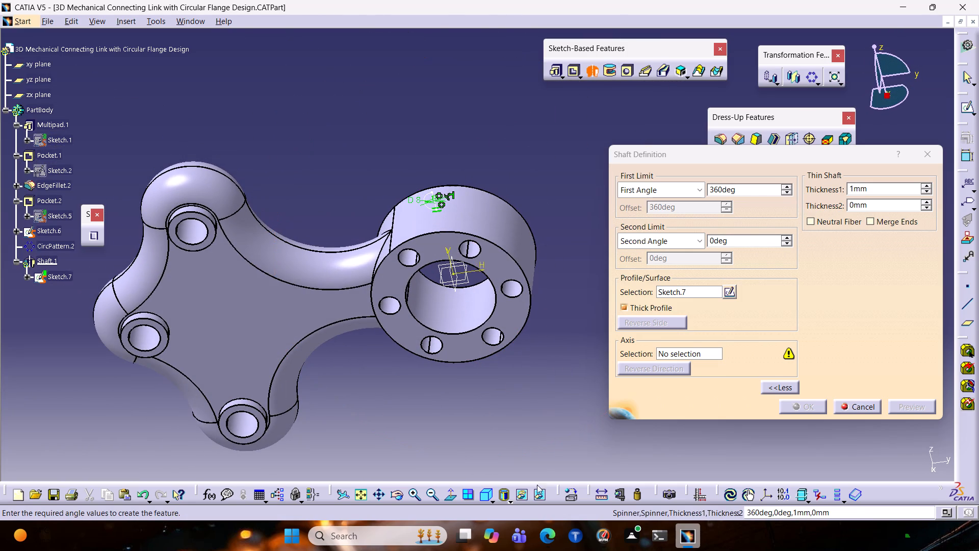
pyautogui.click(486, 503)
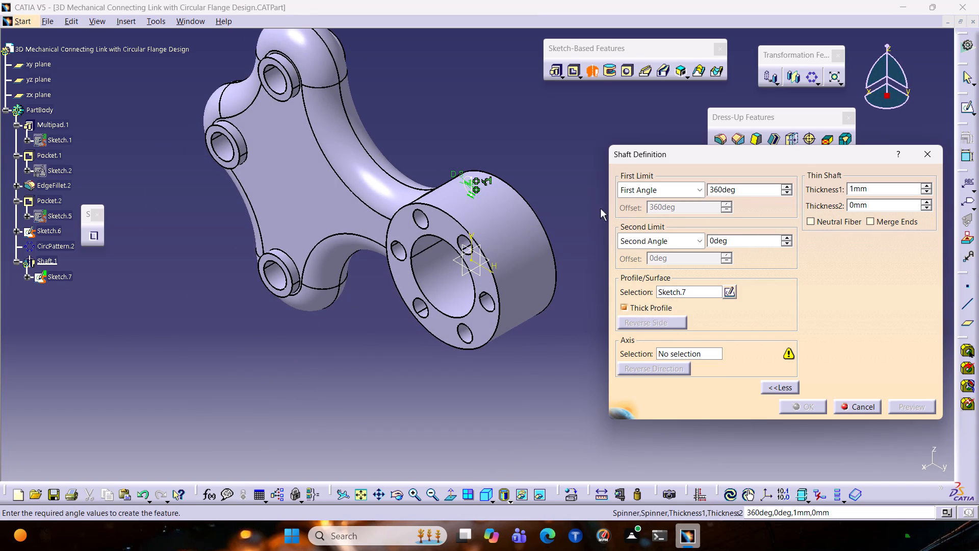
pyautogui.keyDown('ctrl'); pyautogui.moveTo(576, 214); pyautogui.dragTo(605, 167, button='middle'); pyautogui.keyUp('ctrl')
pyautogui.moveTo(624, 116); pyautogui.dragTo(566, 161, button='middle')
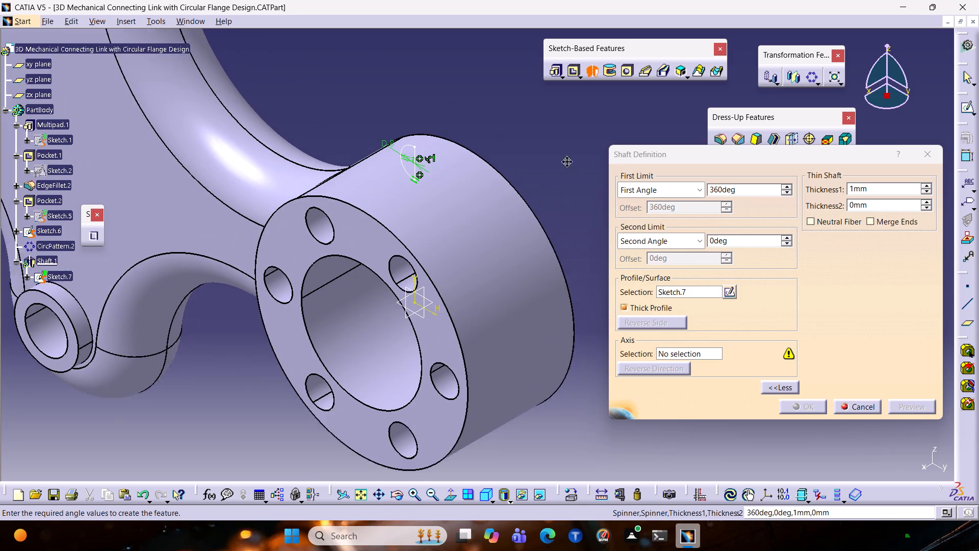
pyautogui.moveTo(566, 161); pyautogui.dragTo(524, 189, button='middle')
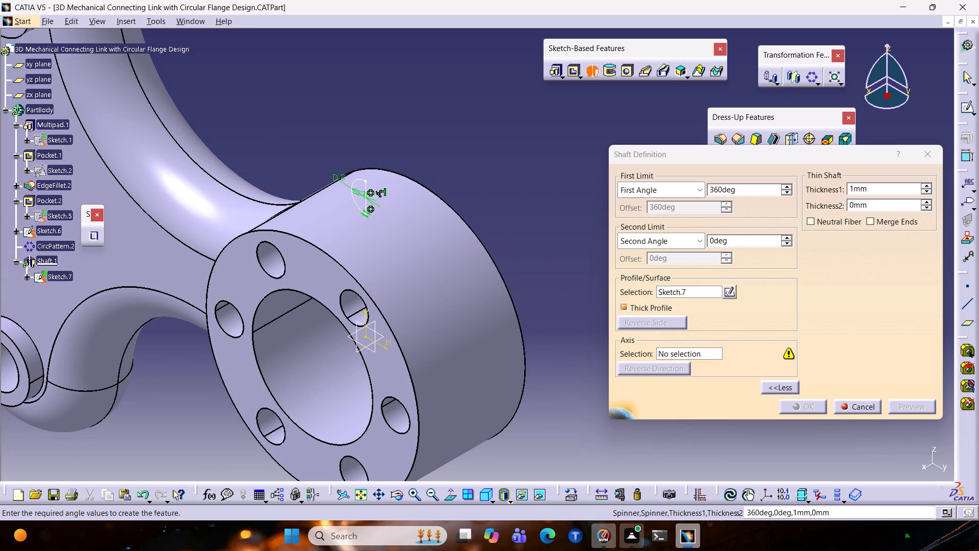
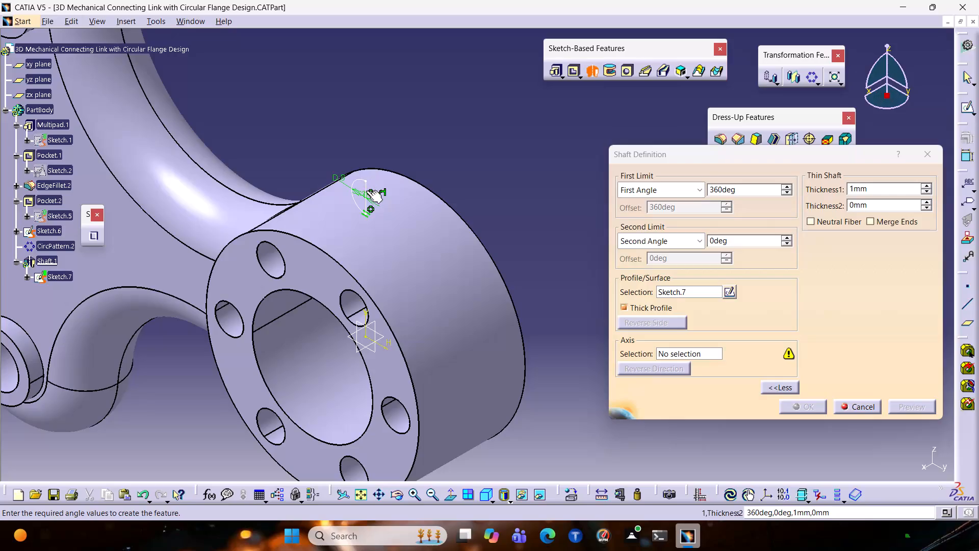
# Discard the open shaft definition and restart the Shaft with Sketch.7 as its profile.
pyautogui.click(369, 208)
pyautogui.click(922, 155)
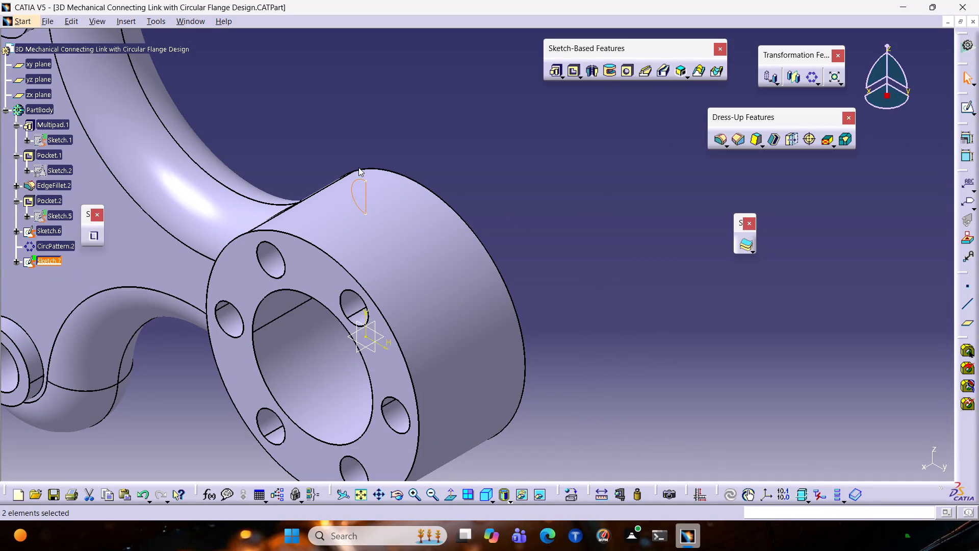
pyautogui.click(593, 68)
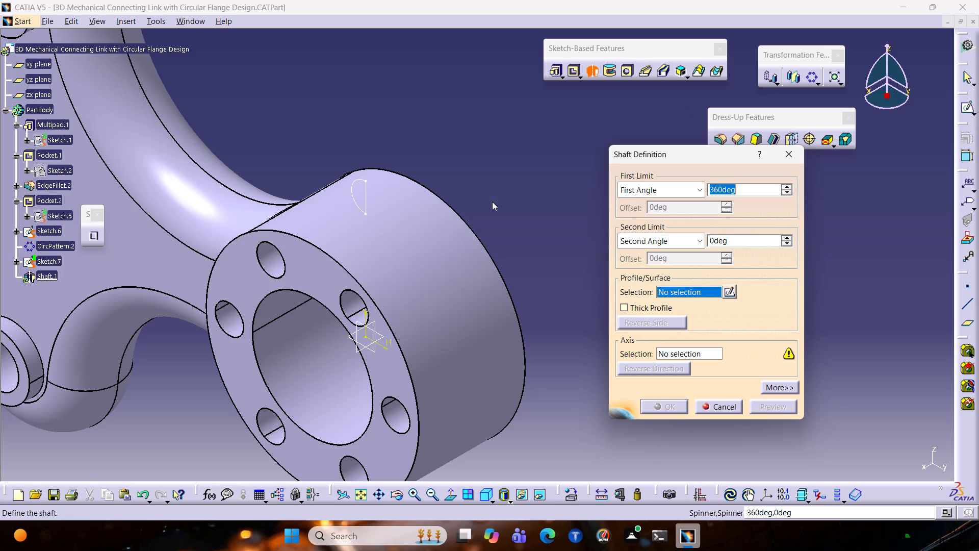
pyautogui.click(354, 181)
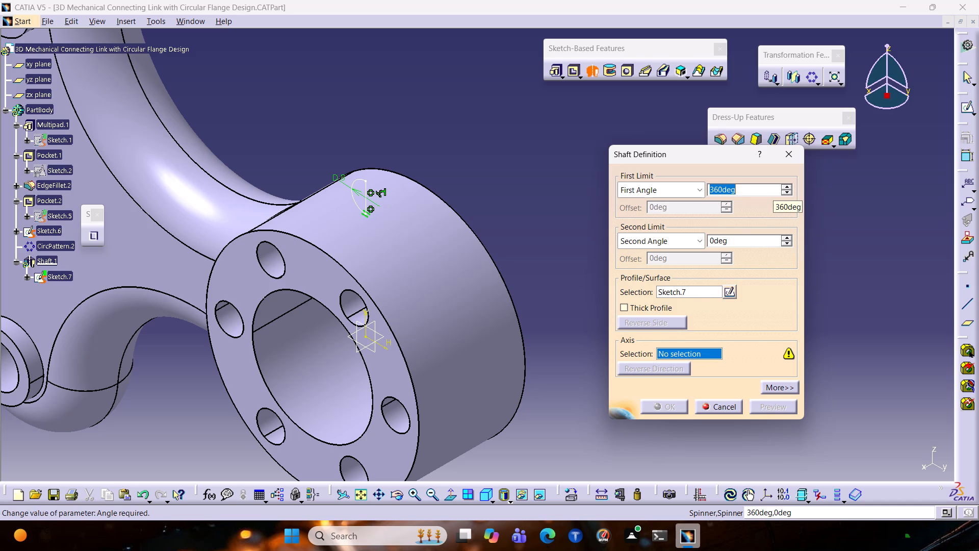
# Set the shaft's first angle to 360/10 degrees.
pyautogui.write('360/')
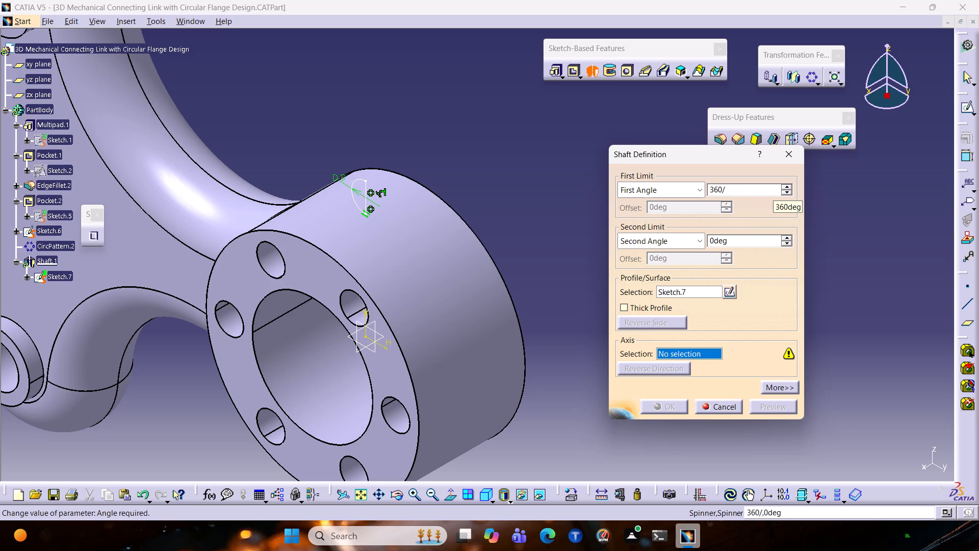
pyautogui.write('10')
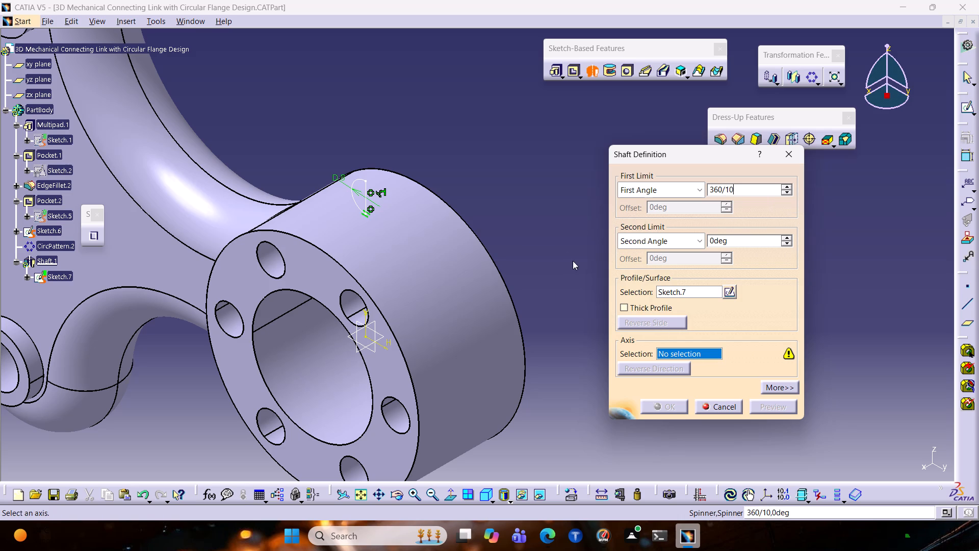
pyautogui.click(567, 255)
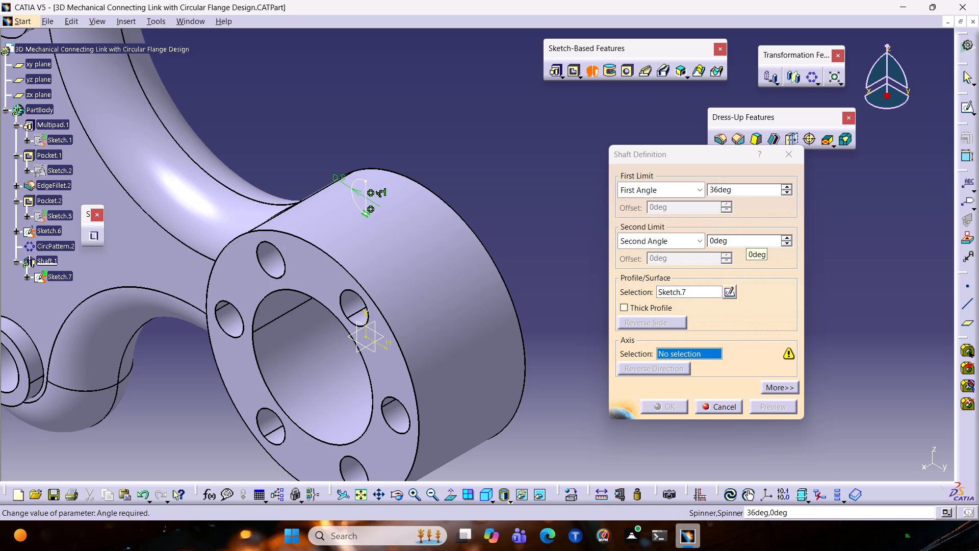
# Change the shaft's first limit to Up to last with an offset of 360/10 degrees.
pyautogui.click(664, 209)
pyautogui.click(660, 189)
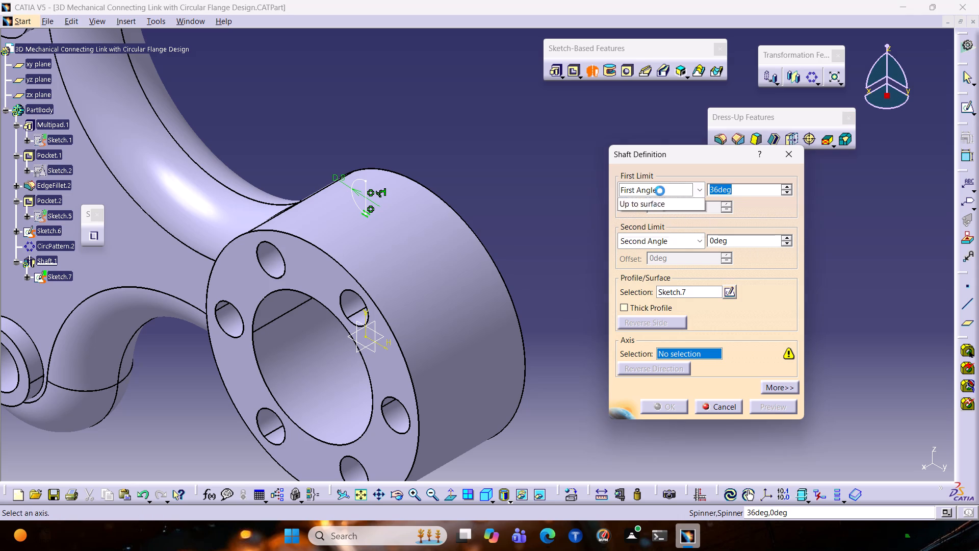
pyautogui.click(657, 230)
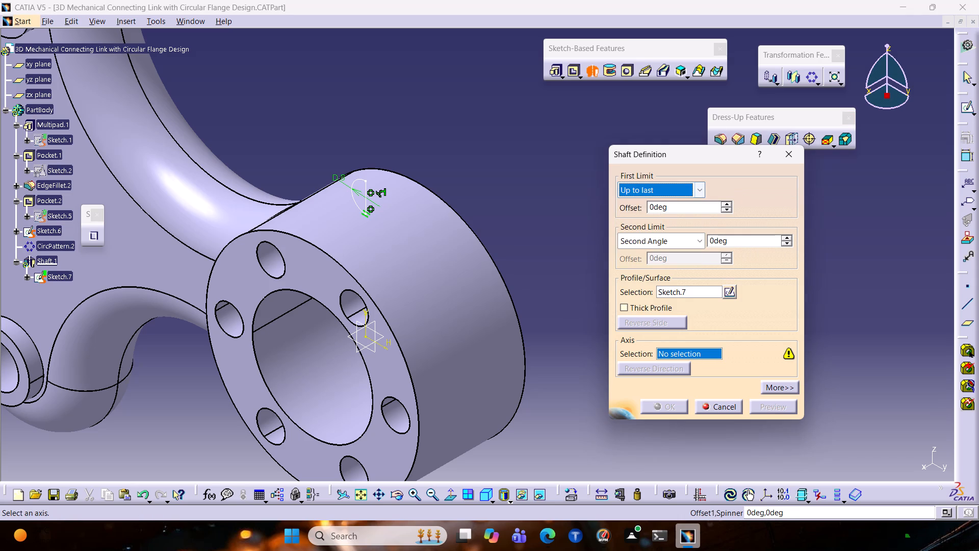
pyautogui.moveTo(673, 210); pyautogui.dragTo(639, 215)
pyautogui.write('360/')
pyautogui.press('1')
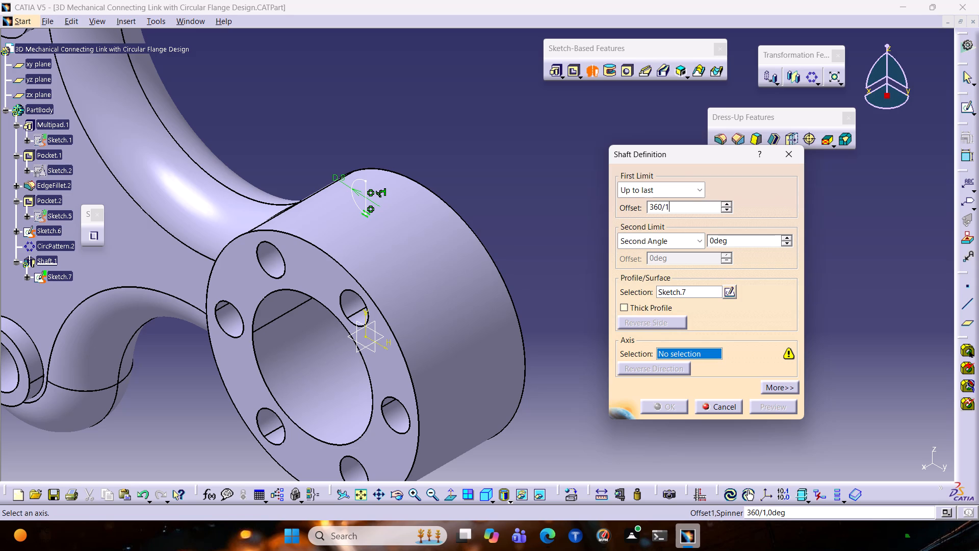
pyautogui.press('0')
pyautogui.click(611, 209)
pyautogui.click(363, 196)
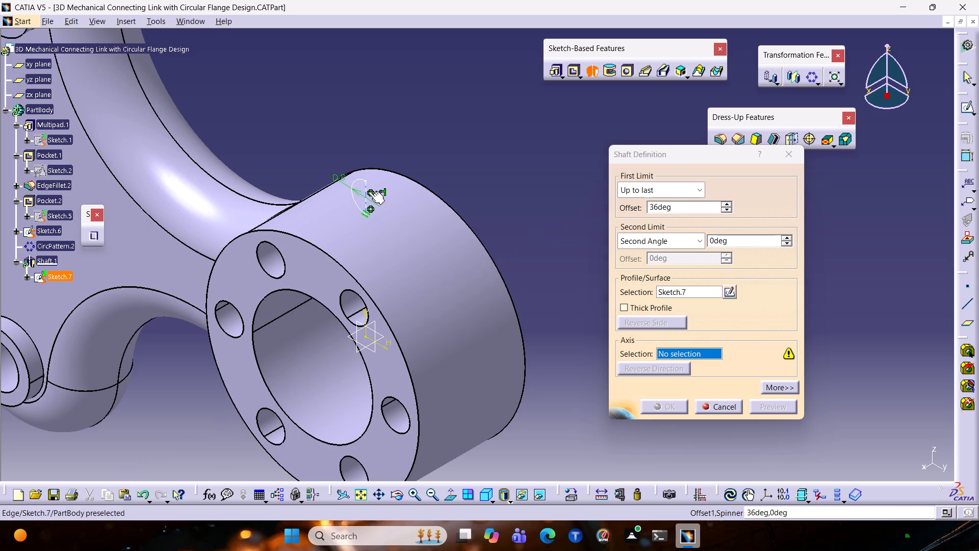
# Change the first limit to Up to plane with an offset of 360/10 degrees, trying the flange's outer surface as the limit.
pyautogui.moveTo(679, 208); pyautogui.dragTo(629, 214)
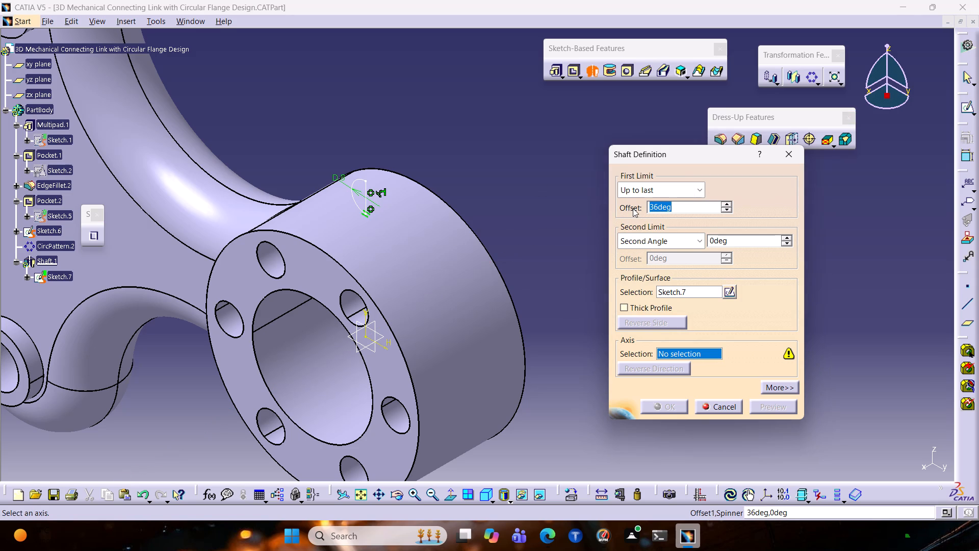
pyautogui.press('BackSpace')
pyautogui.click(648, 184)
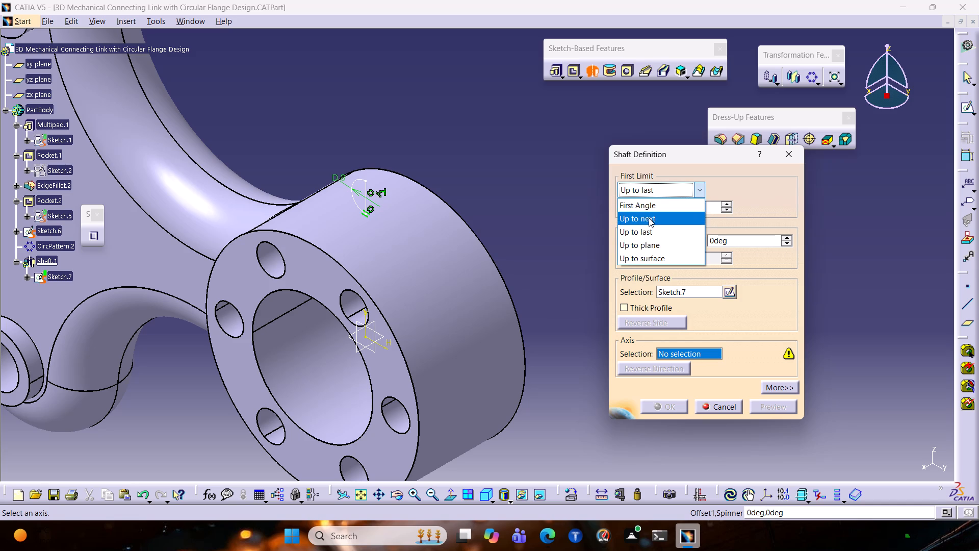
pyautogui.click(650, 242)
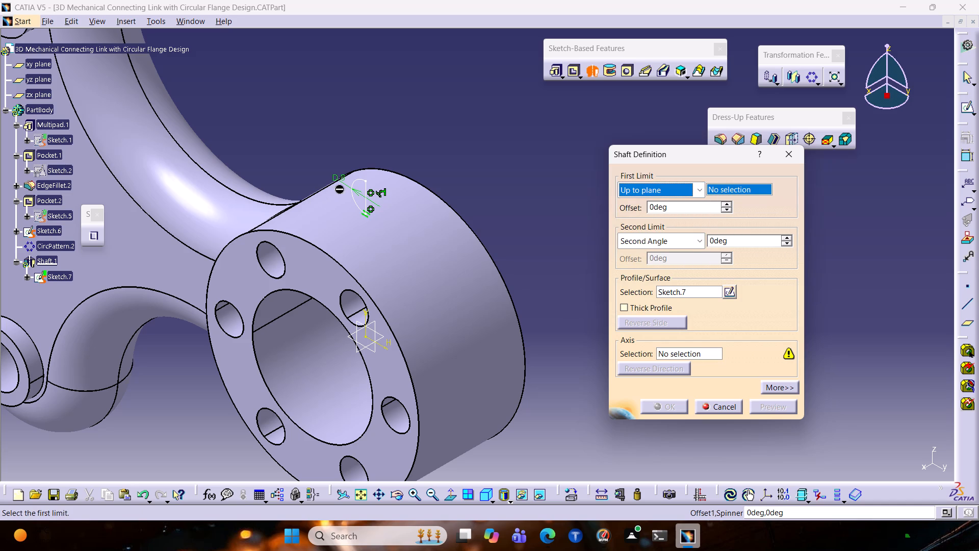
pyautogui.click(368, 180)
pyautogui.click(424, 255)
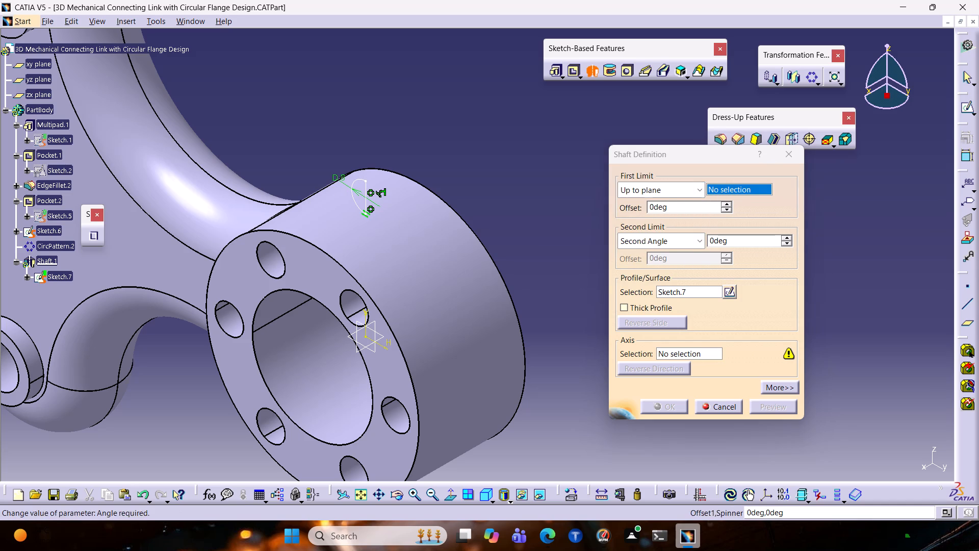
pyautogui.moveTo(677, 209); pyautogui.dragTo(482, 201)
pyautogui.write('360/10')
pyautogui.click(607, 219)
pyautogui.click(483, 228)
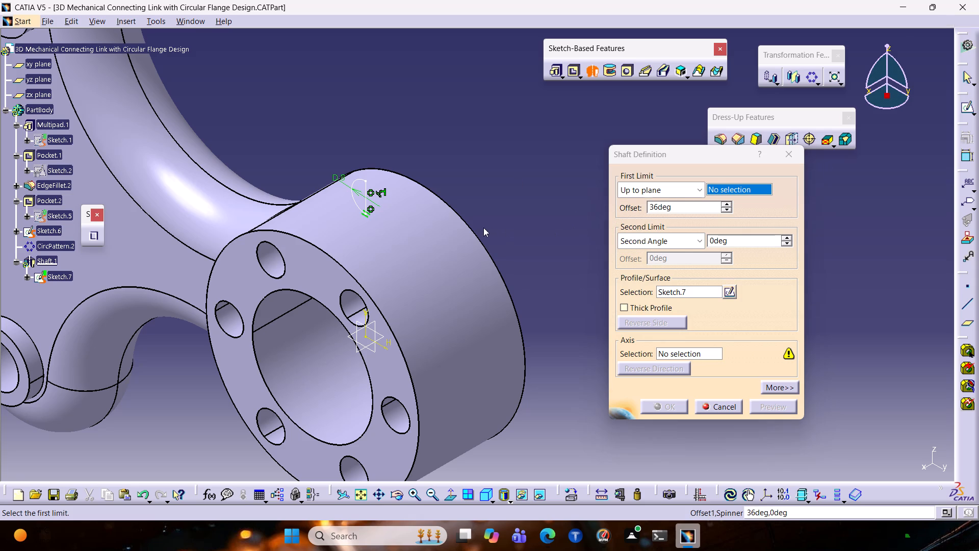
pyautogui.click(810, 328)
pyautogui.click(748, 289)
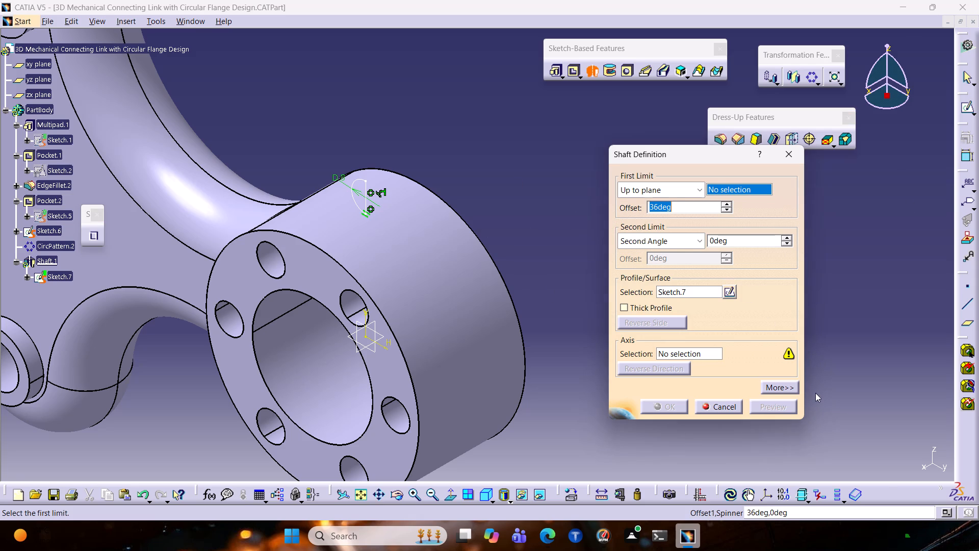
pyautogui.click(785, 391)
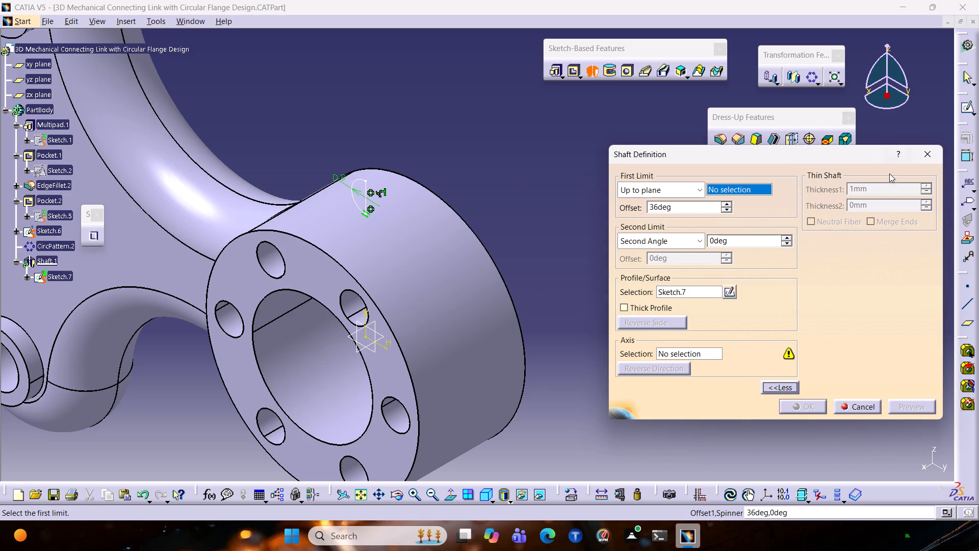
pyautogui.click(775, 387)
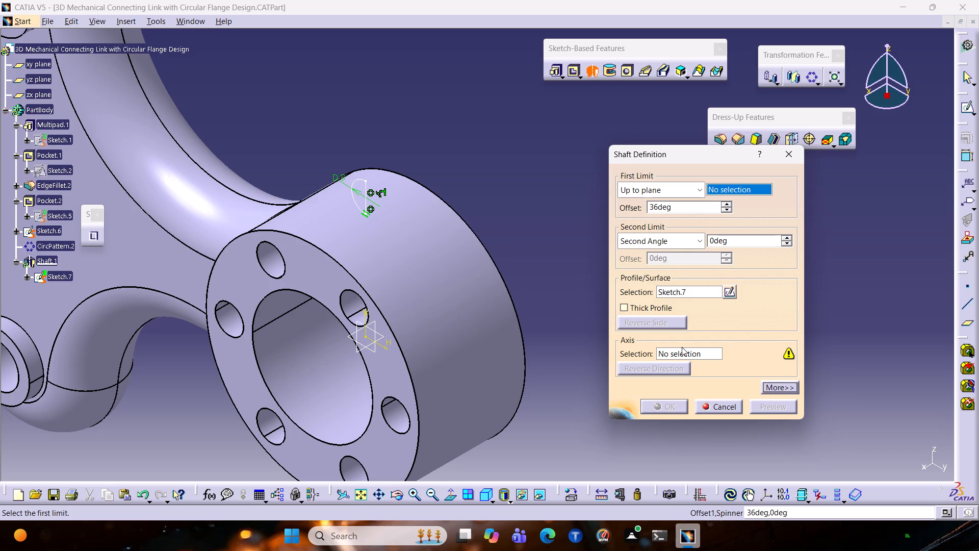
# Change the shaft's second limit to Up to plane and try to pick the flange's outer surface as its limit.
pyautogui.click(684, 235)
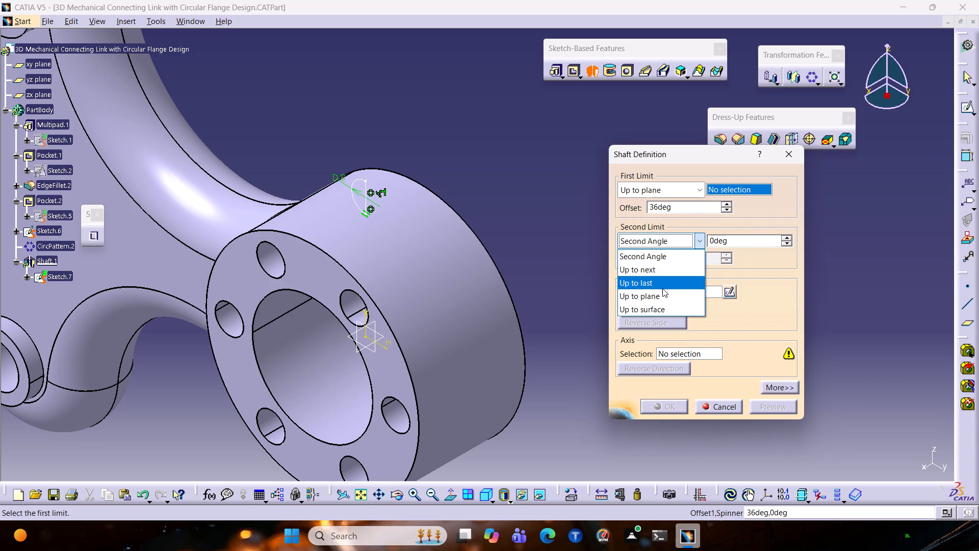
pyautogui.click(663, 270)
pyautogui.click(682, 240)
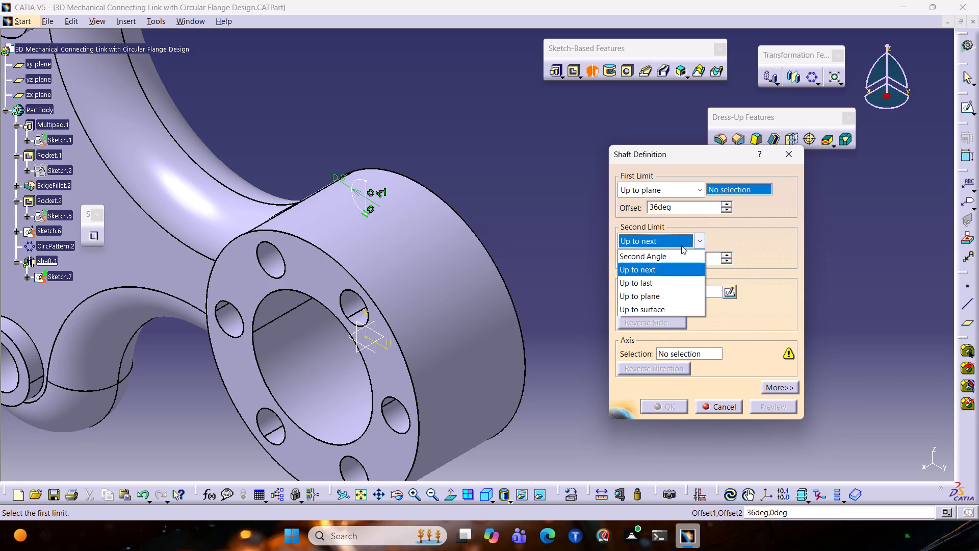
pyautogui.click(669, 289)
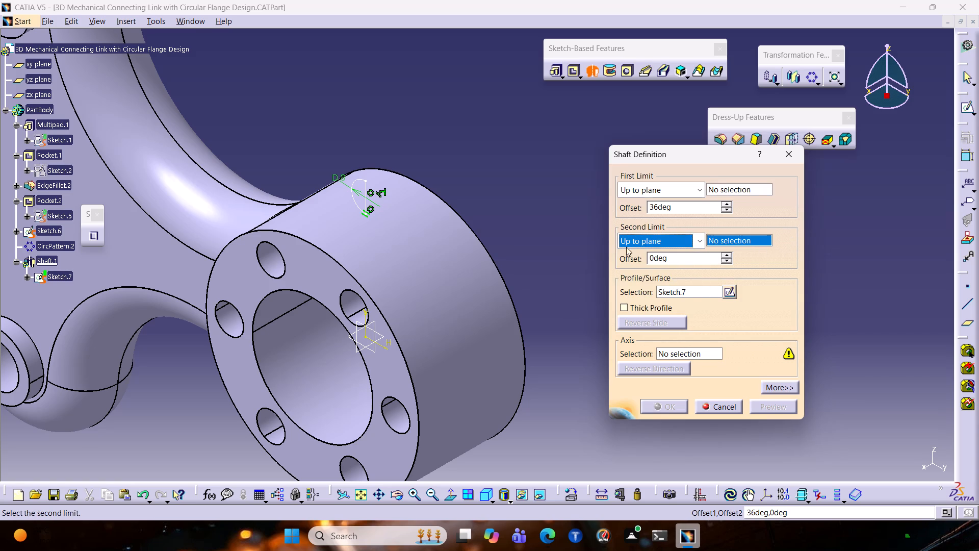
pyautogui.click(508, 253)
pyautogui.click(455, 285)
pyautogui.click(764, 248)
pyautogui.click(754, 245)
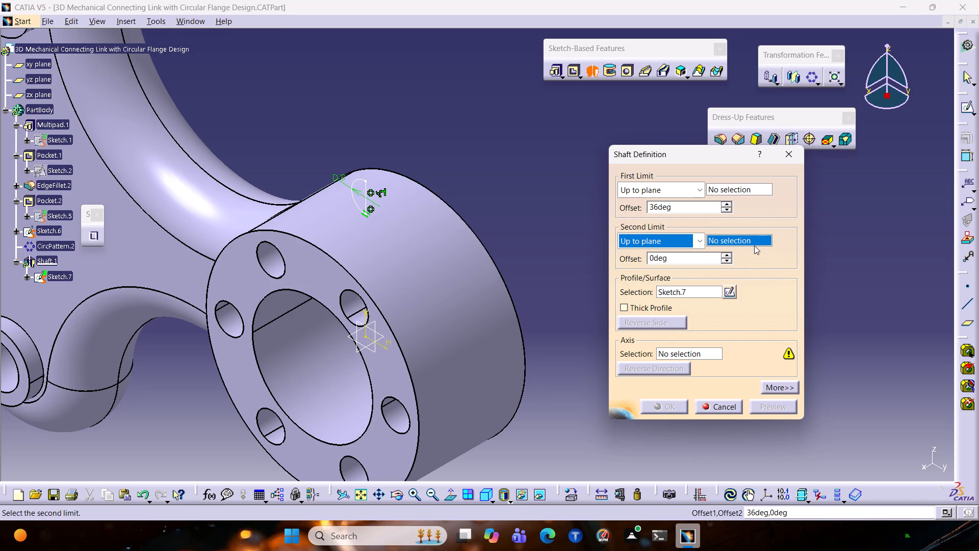
# Clear the first limit's offset to 0 degrees.
pyautogui.click(722, 219)
pyautogui.moveTo(706, 209); pyautogui.dragTo(703, 214)
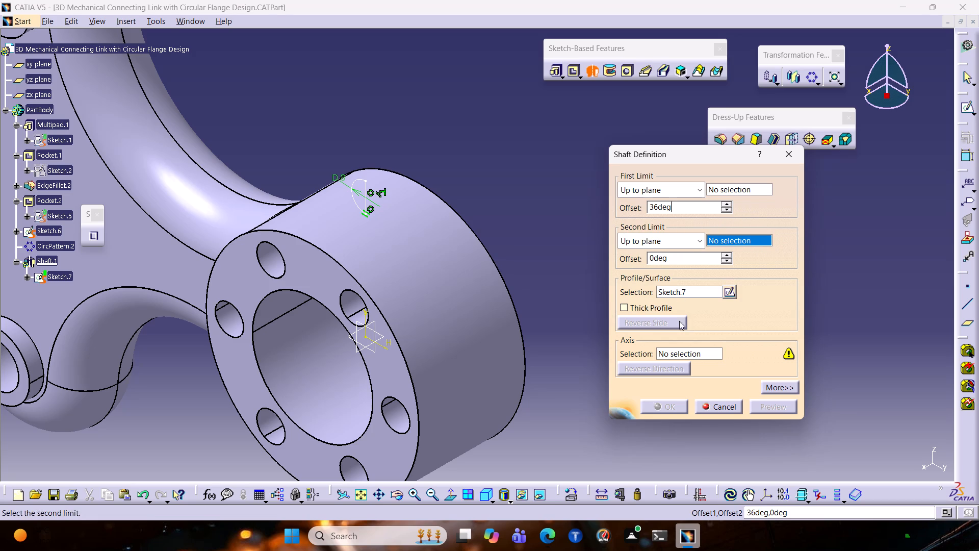
pyautogui.press('BackSpace')
pyautogui.press('BackSpace')
pyautogui.press('BackSpace')
pyautogui.press('BackSpace')
pyautogui.press('BackSpace')
pyautogui.click(731, 202)
pyautogui.click(757, 190)
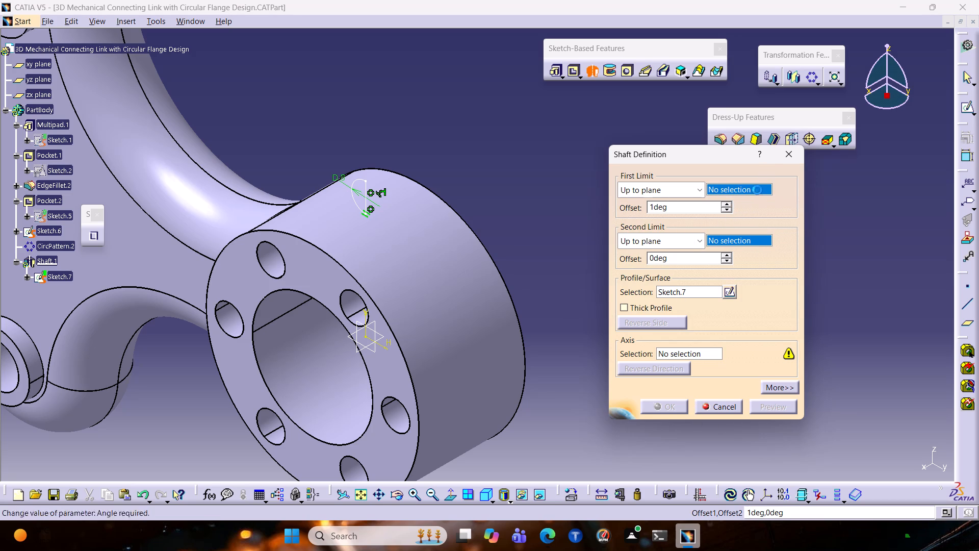
pyautogui.click(707, 209)
pyautogui.press('BackSpace')
pyautogui.press('BackSpace')
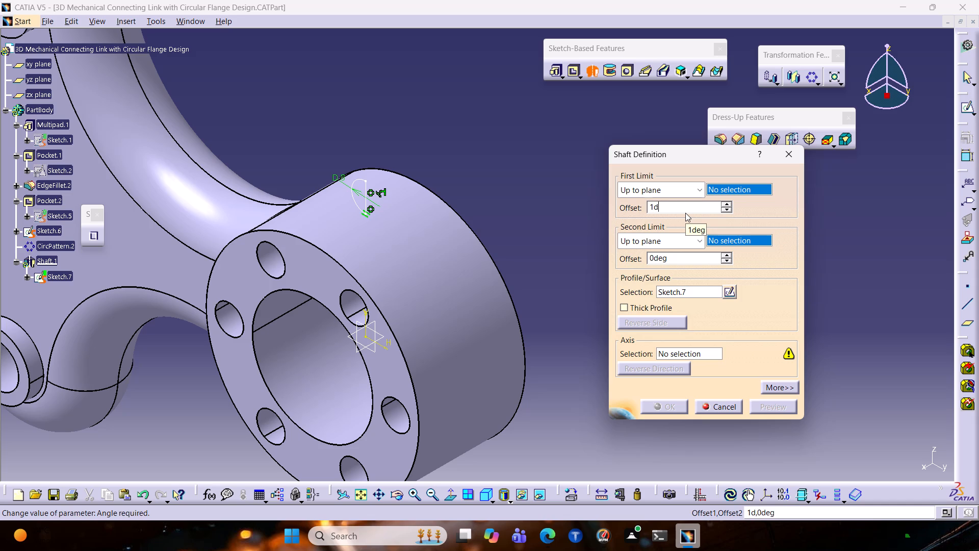
pyautogui.press('BackSpace')
pyautogui.press('BackSpace')
pyautogui.press('BackSpace')
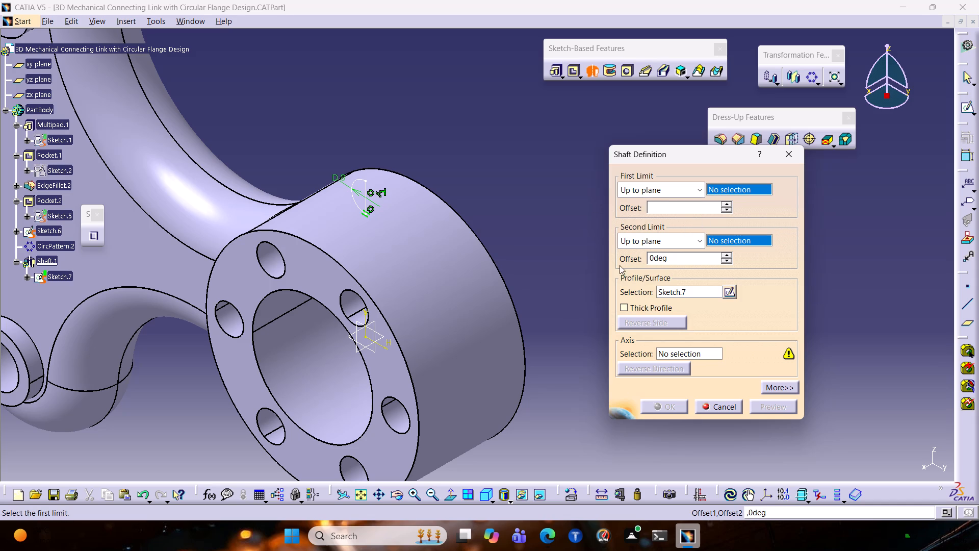
pyautogui.click(650, 283)
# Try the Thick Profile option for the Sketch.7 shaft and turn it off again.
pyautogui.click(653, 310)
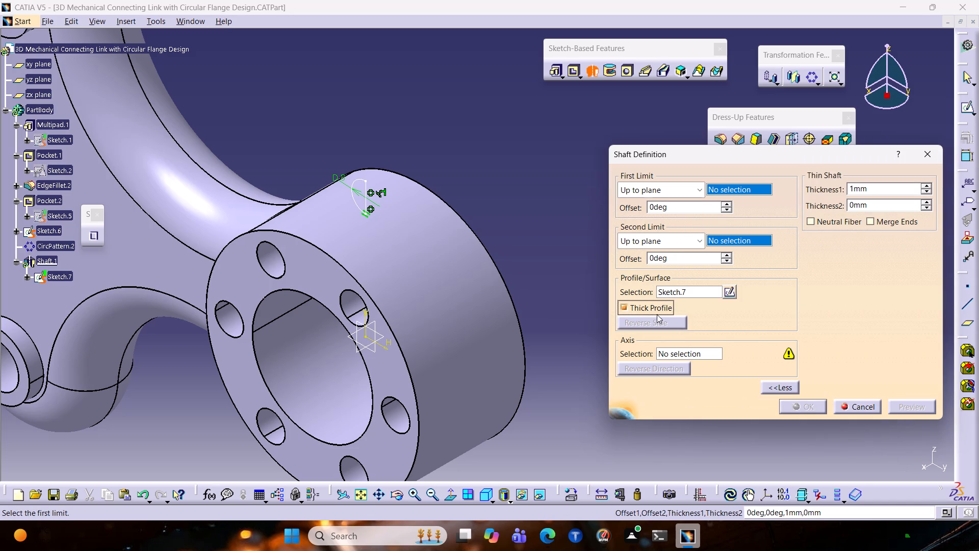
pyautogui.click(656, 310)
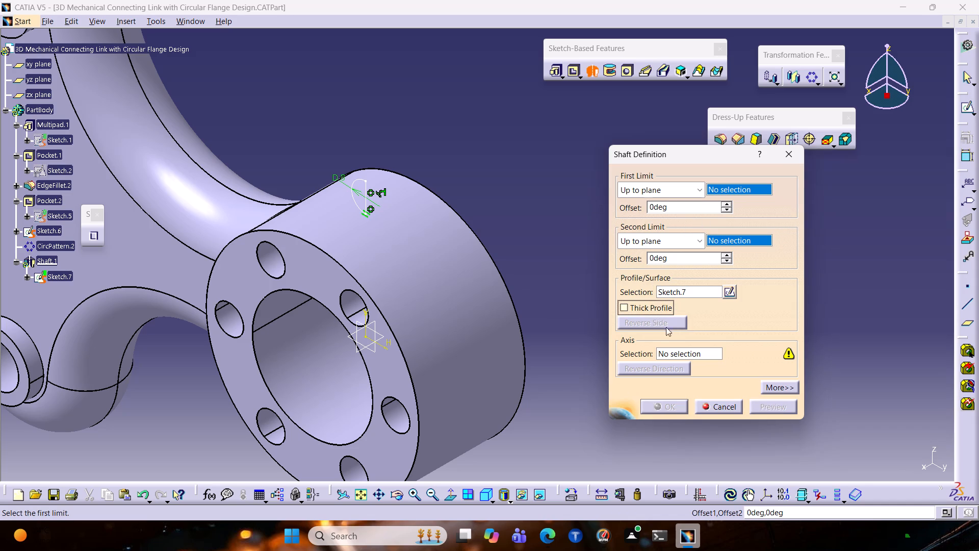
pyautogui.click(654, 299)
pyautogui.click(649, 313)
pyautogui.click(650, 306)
# Set both the second limit and the first limit of the shaft to Up to next.
pyautogui.click(632, 238)
pyautogui.click(644, 278)
pyautogui.click(658, 245)
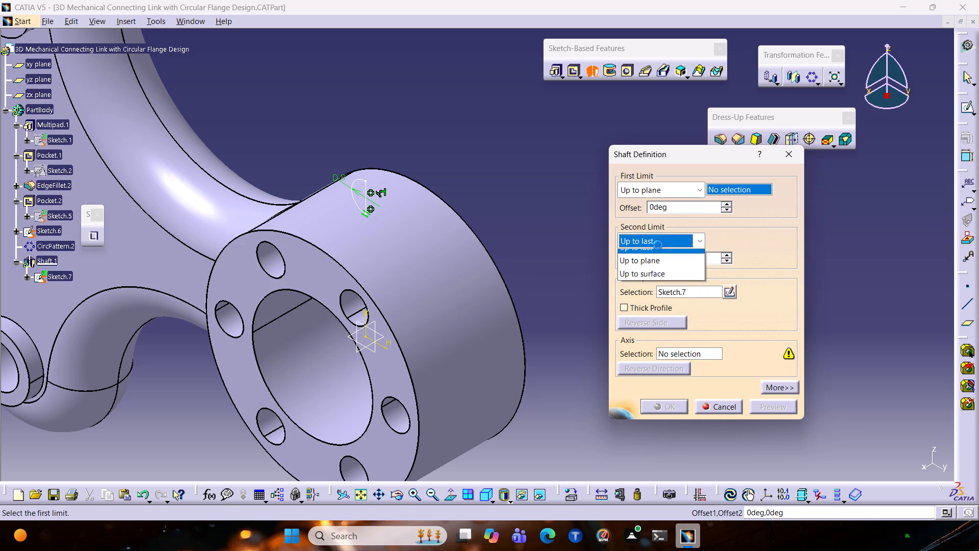
pyautogui.click(653, 266)
pyautogui.click(652, 181)
pyautogui.click(660, 202)
pyautogui.click(663, 188)
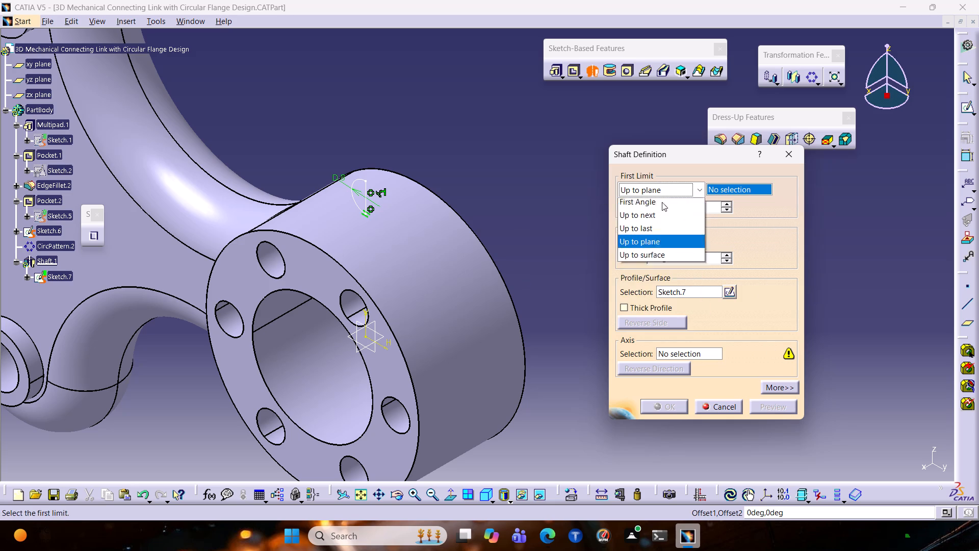
pyautogui.click(652, 258)
pyautogui.click(673, 192)
pyautogui.click(664, 223)
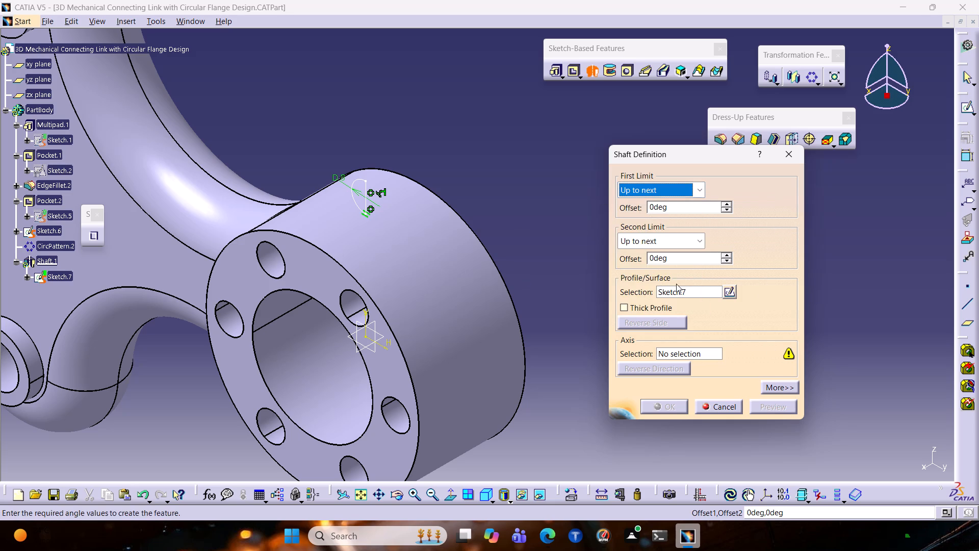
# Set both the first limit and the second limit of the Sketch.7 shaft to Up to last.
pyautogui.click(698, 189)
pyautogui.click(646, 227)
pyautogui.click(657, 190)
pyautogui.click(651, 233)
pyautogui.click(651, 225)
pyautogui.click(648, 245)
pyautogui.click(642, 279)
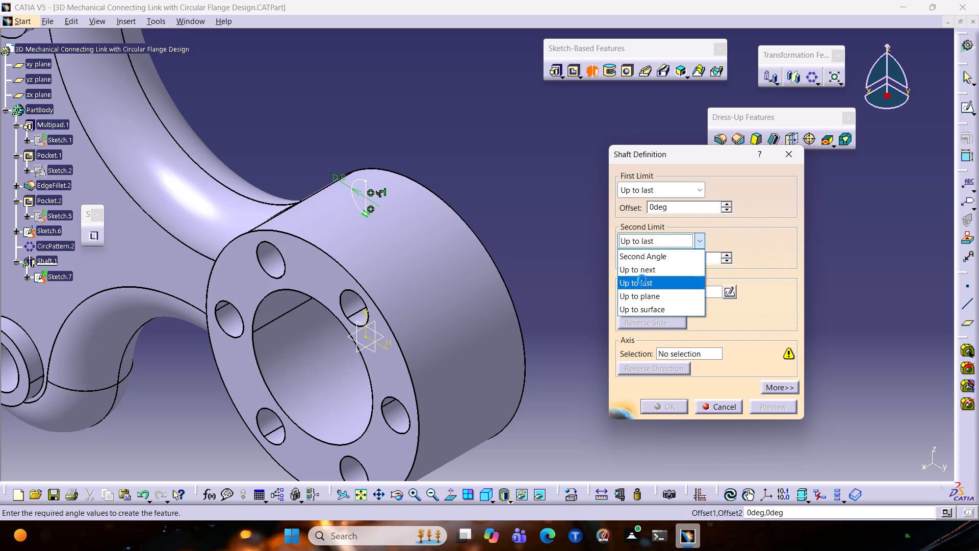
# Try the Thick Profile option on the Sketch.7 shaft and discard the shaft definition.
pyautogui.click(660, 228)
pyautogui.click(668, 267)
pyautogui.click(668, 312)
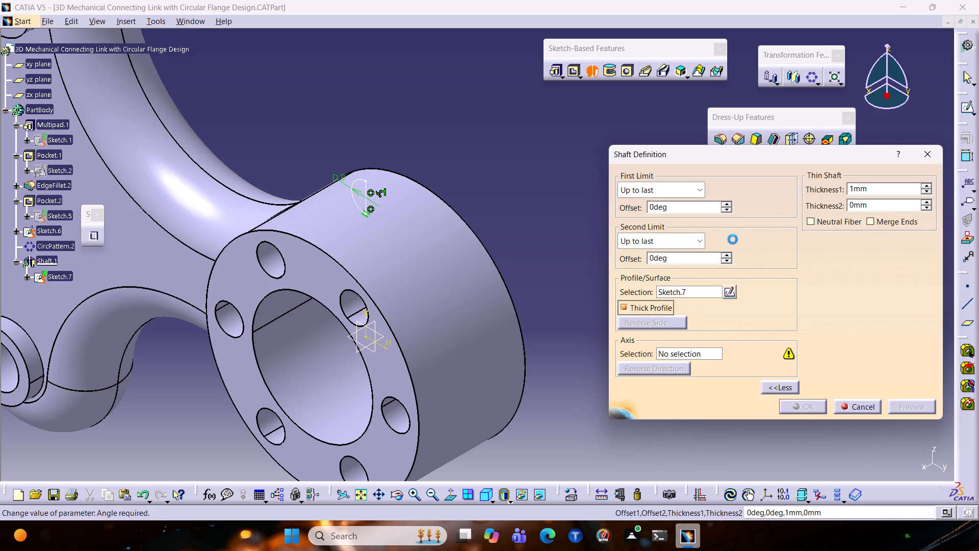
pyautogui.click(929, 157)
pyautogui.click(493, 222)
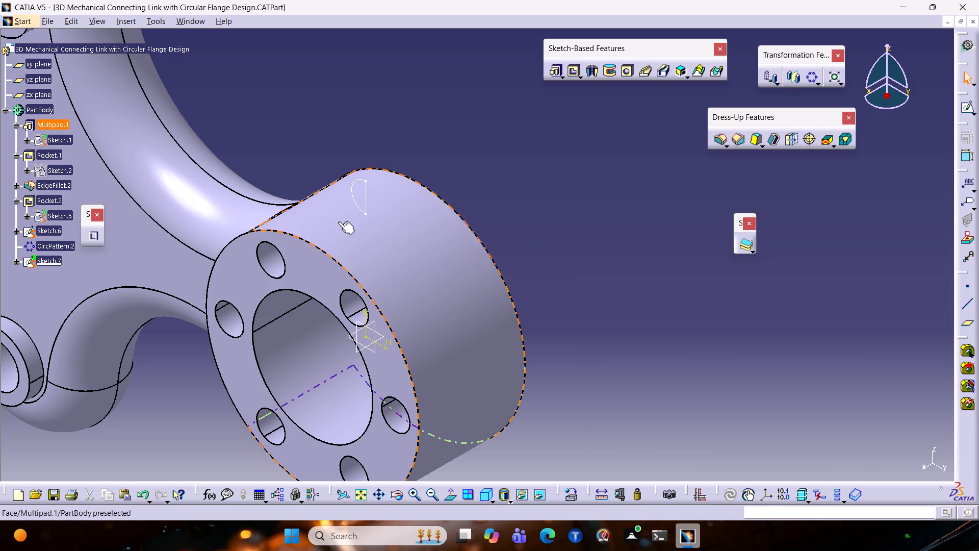
# Reopen Sketch.7 to inspect its semicircular profile above the flange and leave the sketch without editing it.
pyautogui.doubleClick(367, 197)
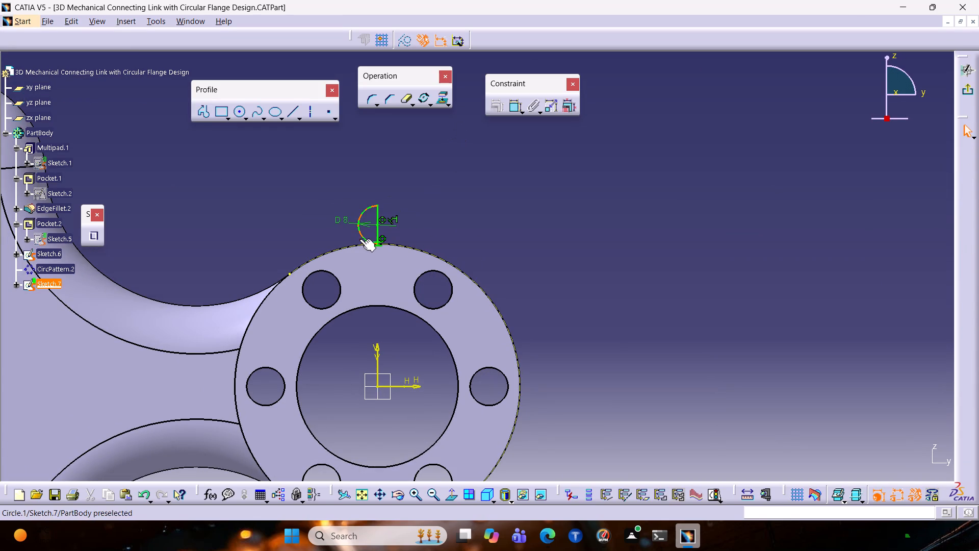
pyautogui.click(358, 226)
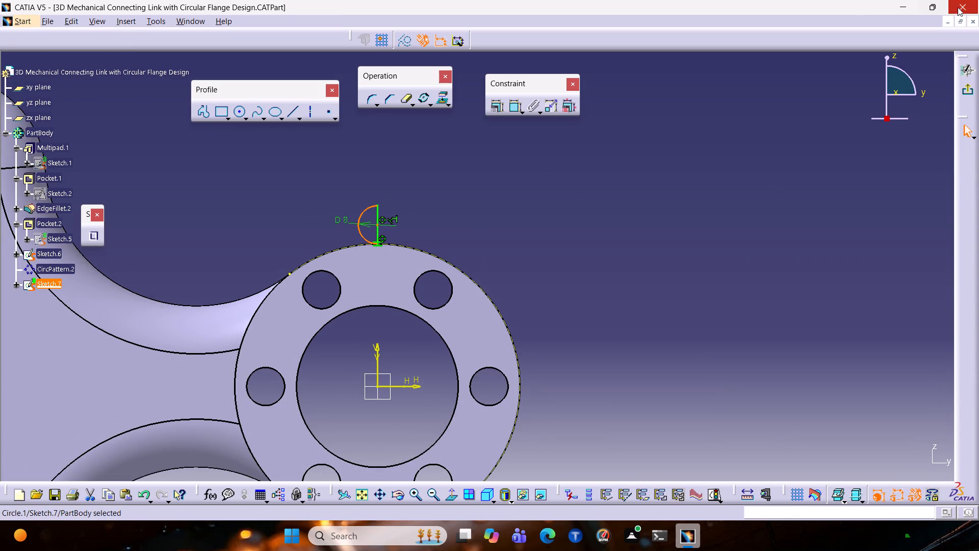
pyautogui.click(646, 193)
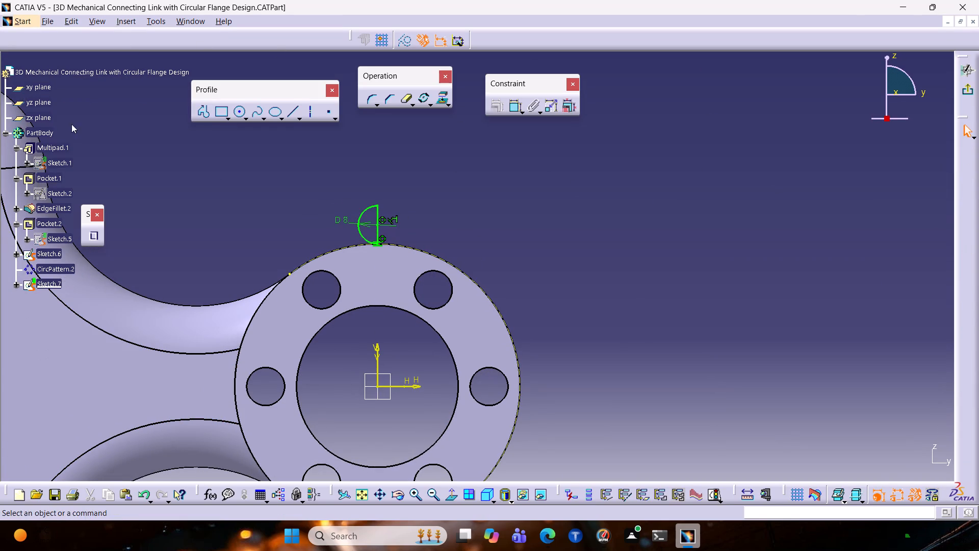
pyautogui.scroll(-1, 12, 213)
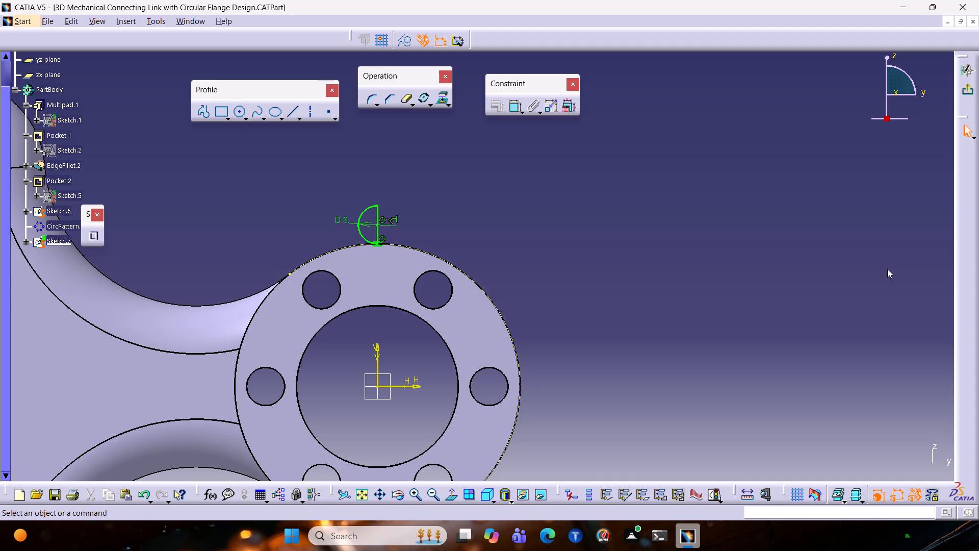
pyautogui.click(805, 243)
pyautogui.click(963, 87)
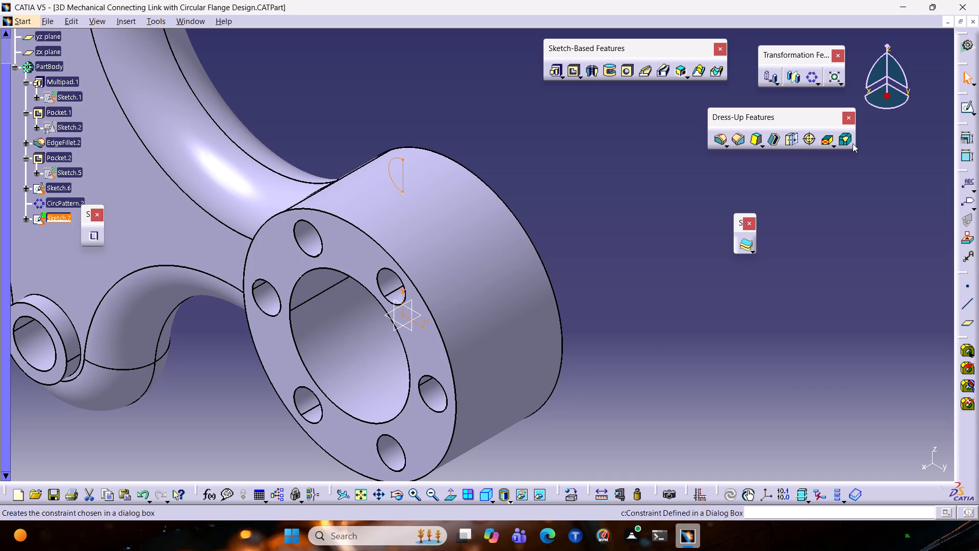
# Start a new shaft from Sketch.7 with a 360-degree second angle, using the flange's outer cylindrical surface to define its axis.
pyautogui.click(587, 70)
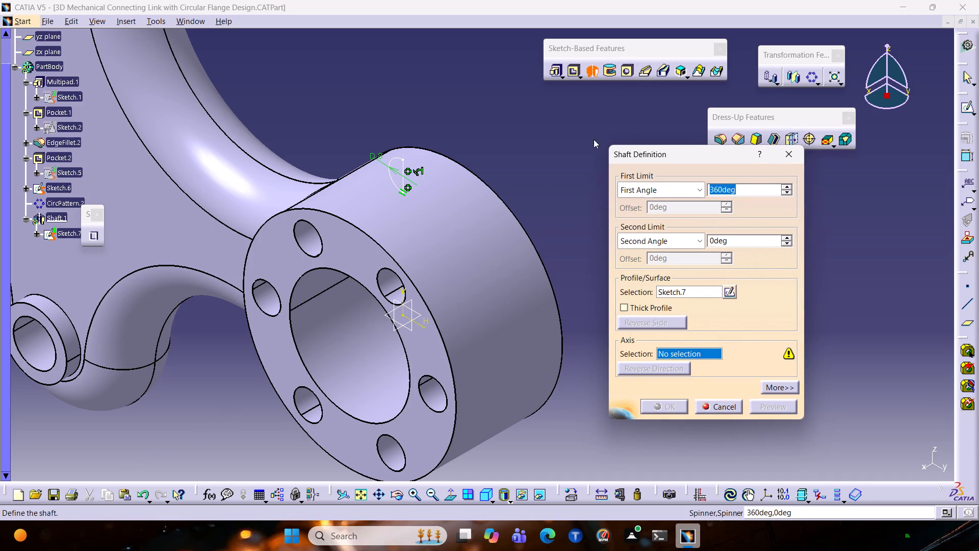
pyautogui.click(751, 194)
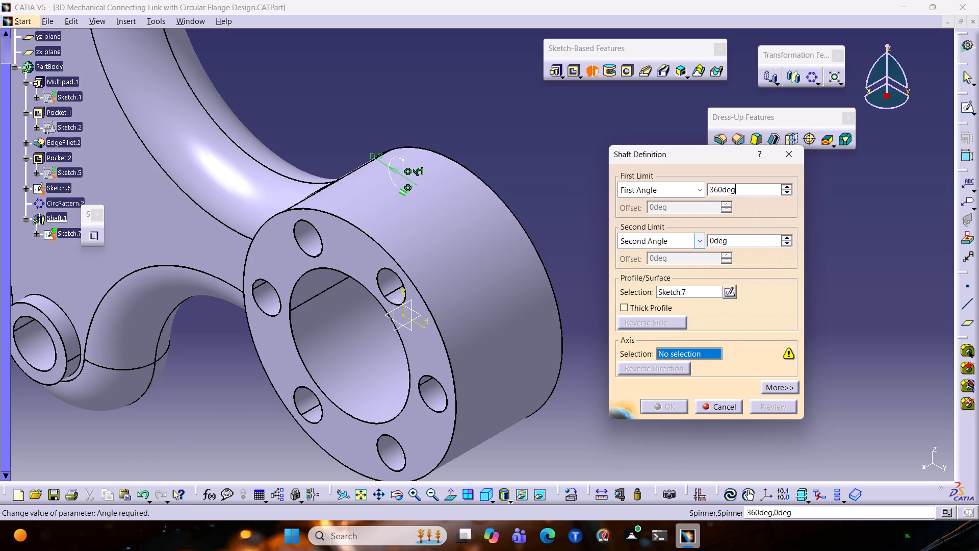
pyautogui.moveTo(765, 244); pyautogui.dragTo(622, 236)
pyautogui.write('360')
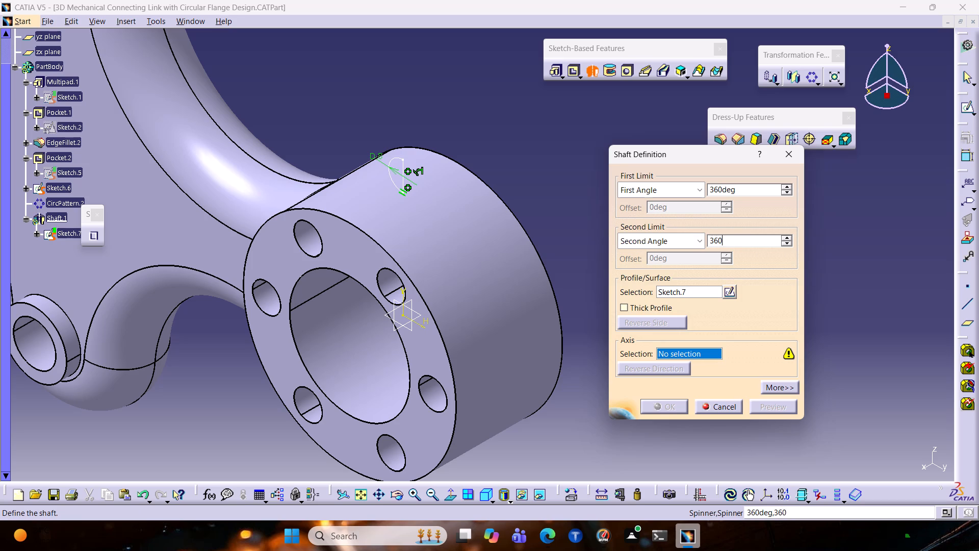
pyautogui.scroll(1, 660, 214)
pyautogui.scroll(-1, 978, 211)
pyautogui.click(654, 265)
pyautogui.click(498, 236)
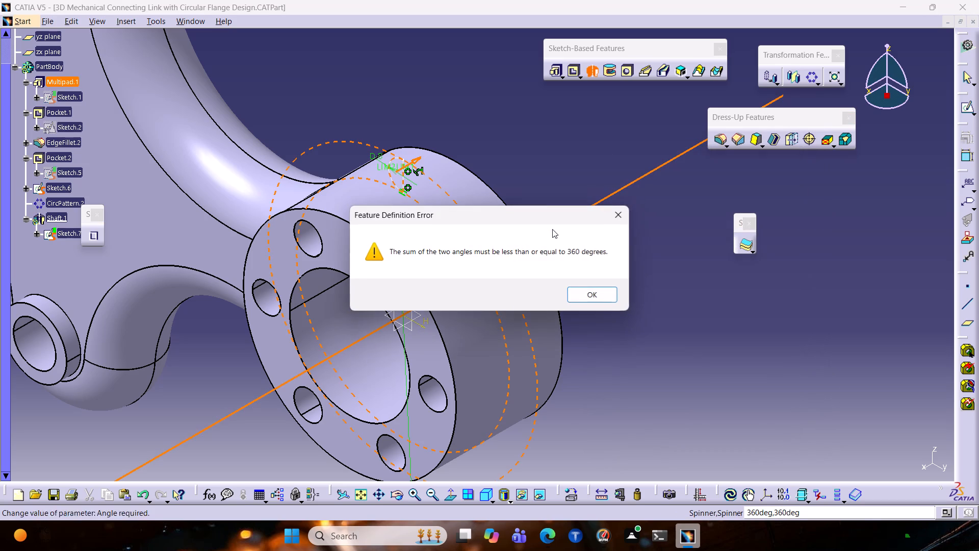
pyautogui.click(617, 214)
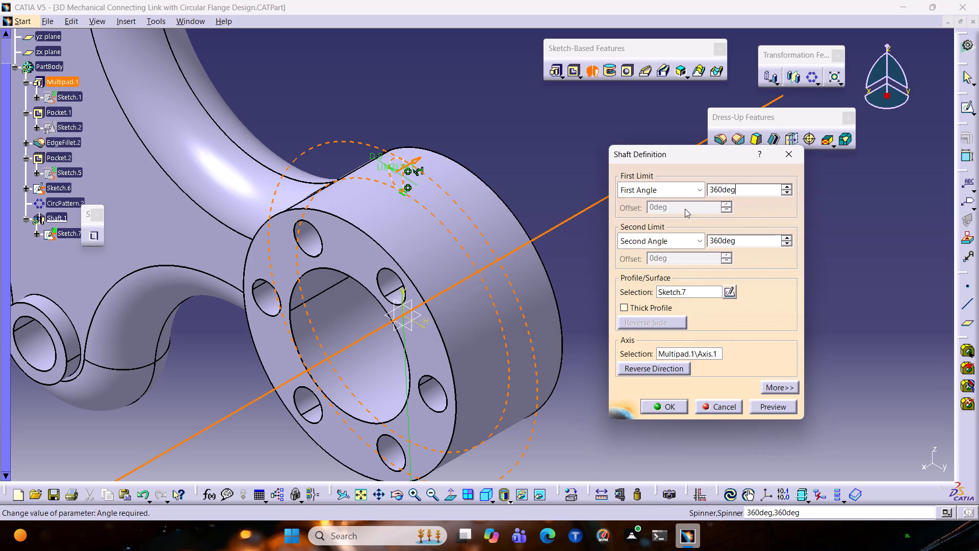
# Examine the shaft's revolution path around the flange axis from several angles and try to preview the feature.
pyautogui.click(512, 255)
pyautogui.moveTo(533, 199); pyautogui.dragTo(535, 201, button='middle')
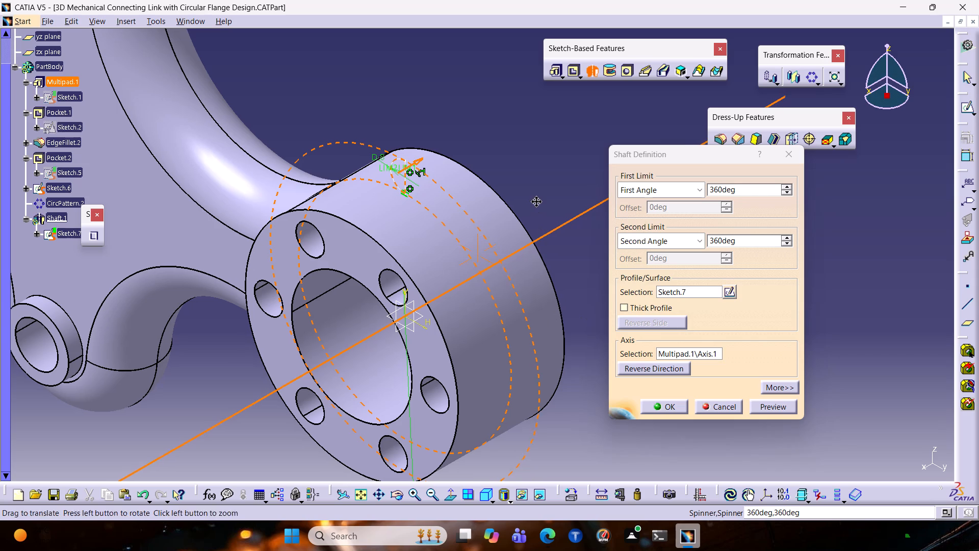
pyautogui.moveTo(535, 201); pyautogui.dragTo(603, 130, button='middle')
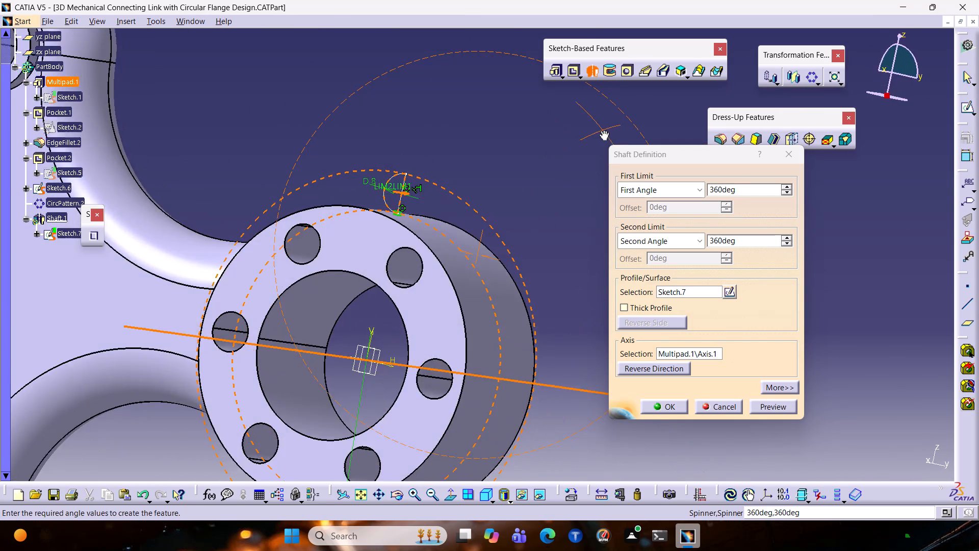
pyautogui.moveTo(603, 130); pyautogui.dragTo(566, 174, button='middle')
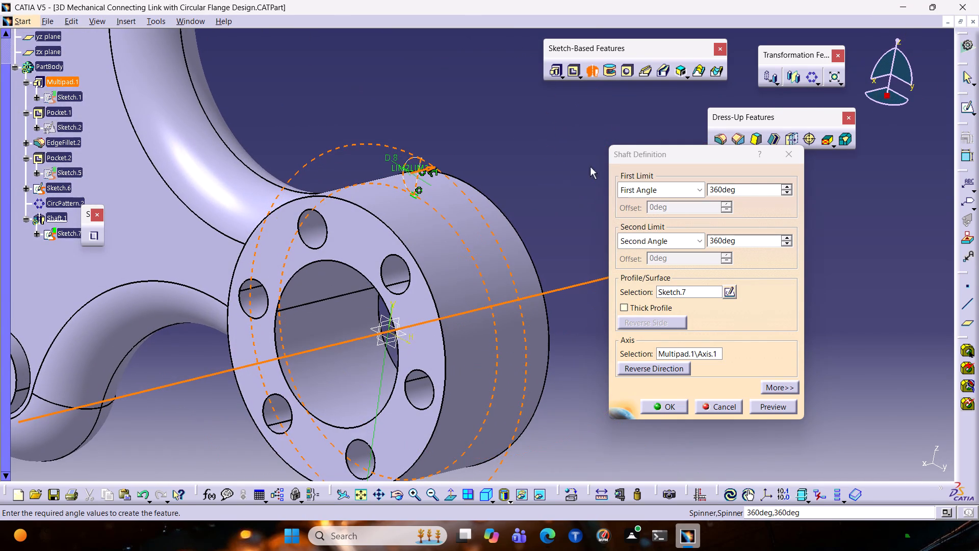
pyautogui.click(773, 404)
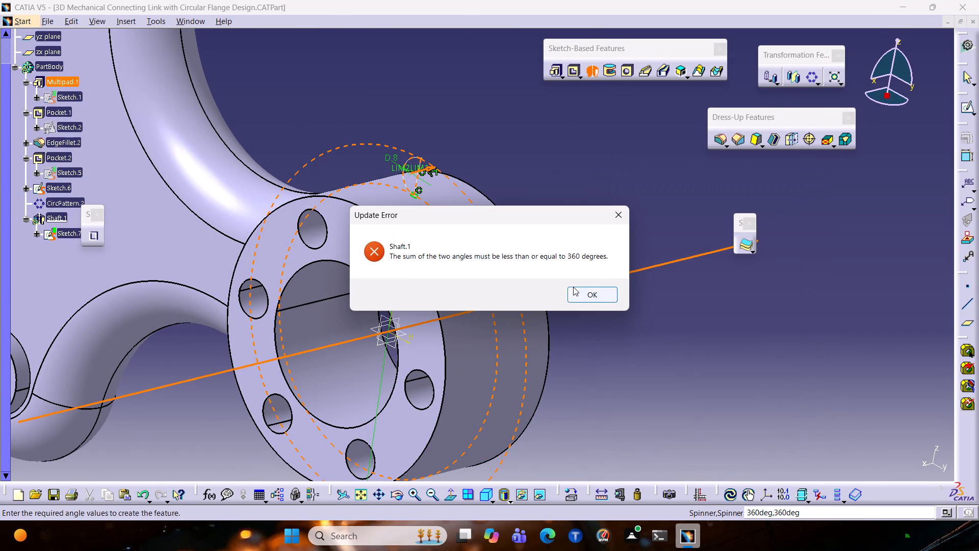
pyautogui.click(577, 295)
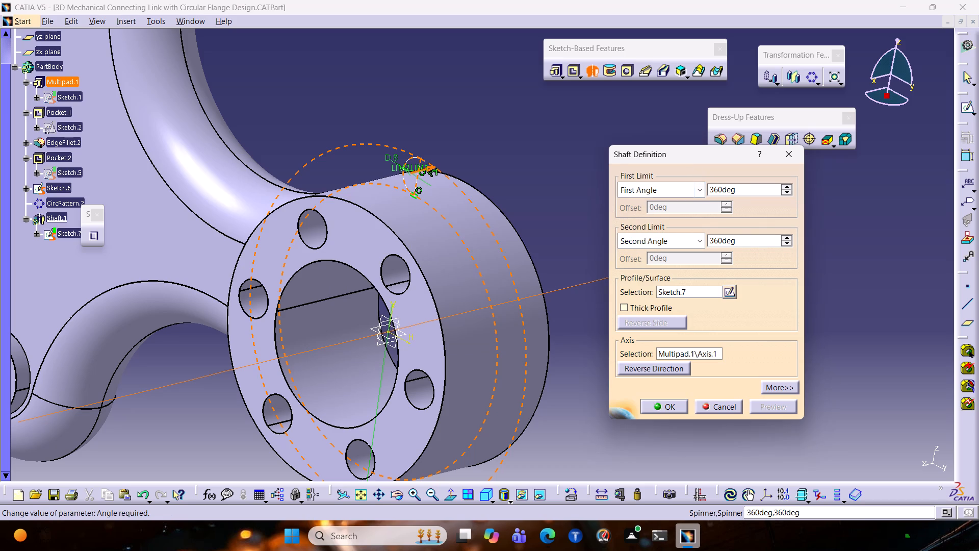
# Set the shaft's first angle to 36 degrees.
pyautogui.write('/10')
pyautogui.click(576, 359)
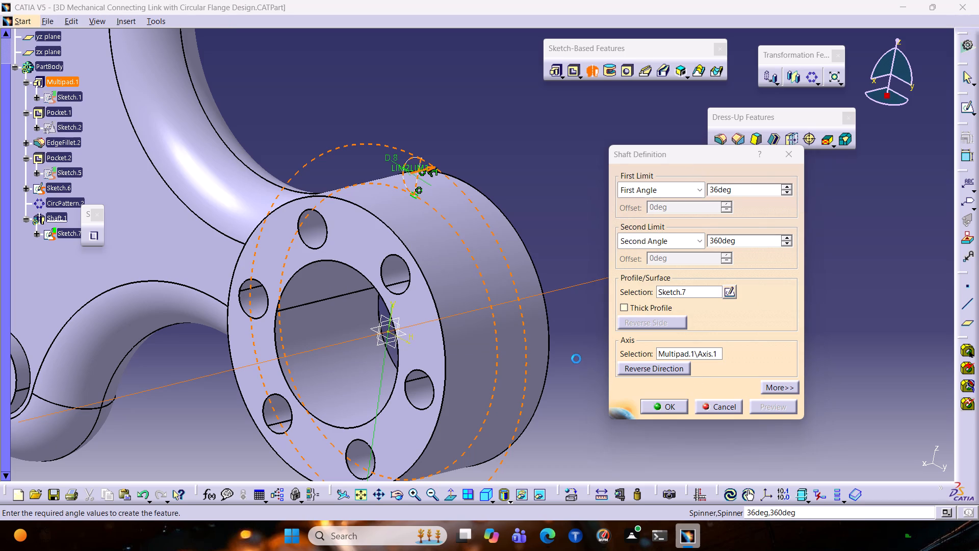
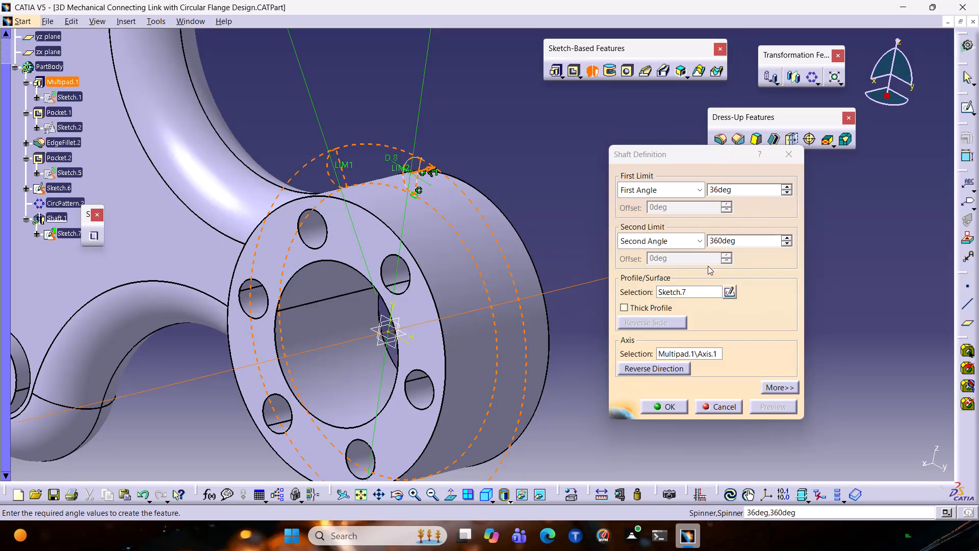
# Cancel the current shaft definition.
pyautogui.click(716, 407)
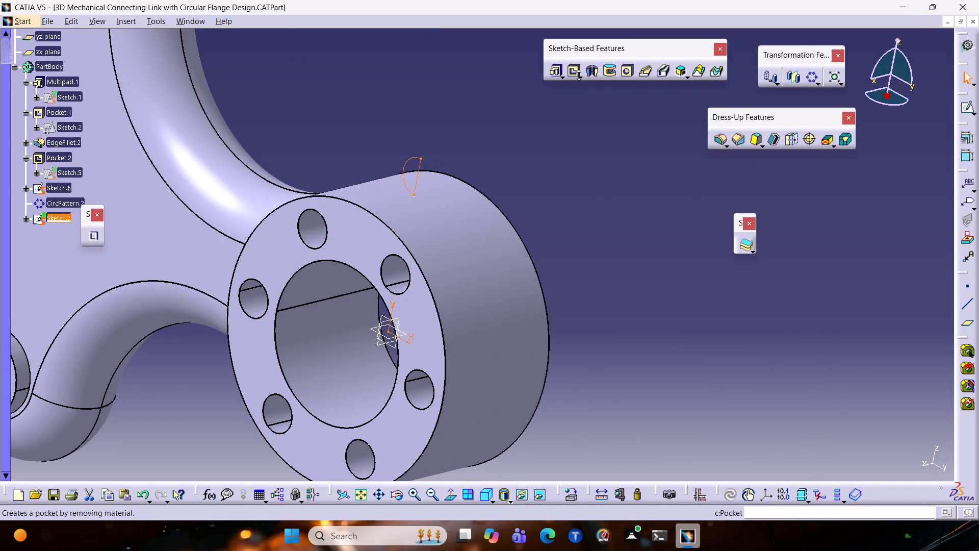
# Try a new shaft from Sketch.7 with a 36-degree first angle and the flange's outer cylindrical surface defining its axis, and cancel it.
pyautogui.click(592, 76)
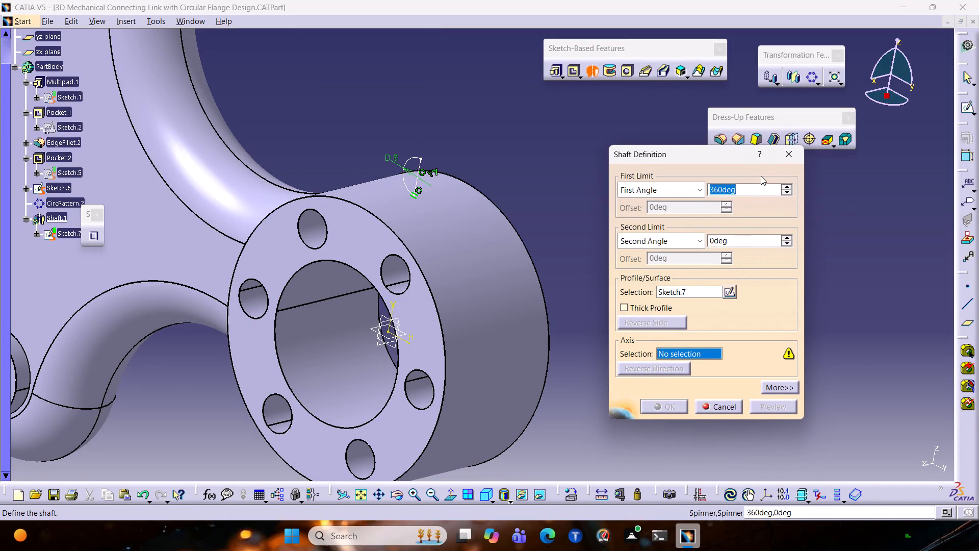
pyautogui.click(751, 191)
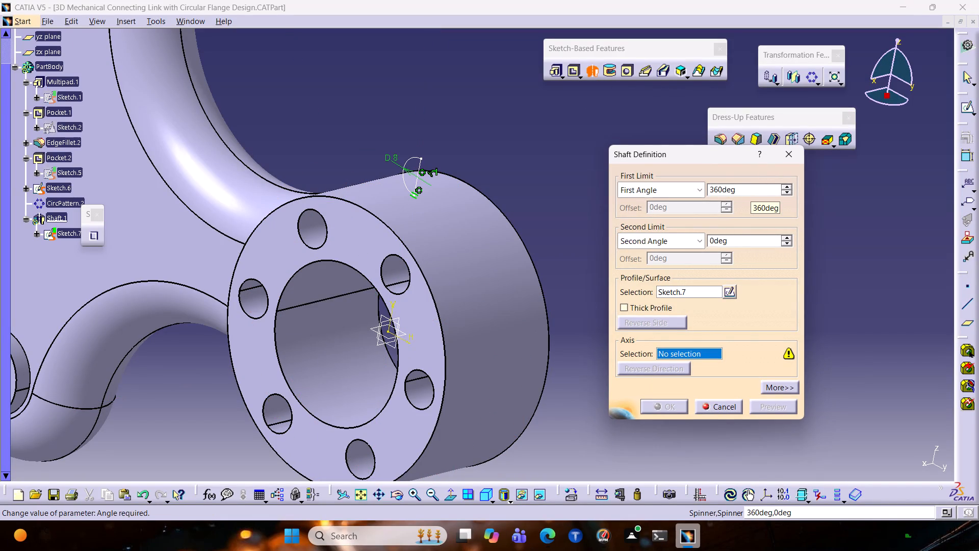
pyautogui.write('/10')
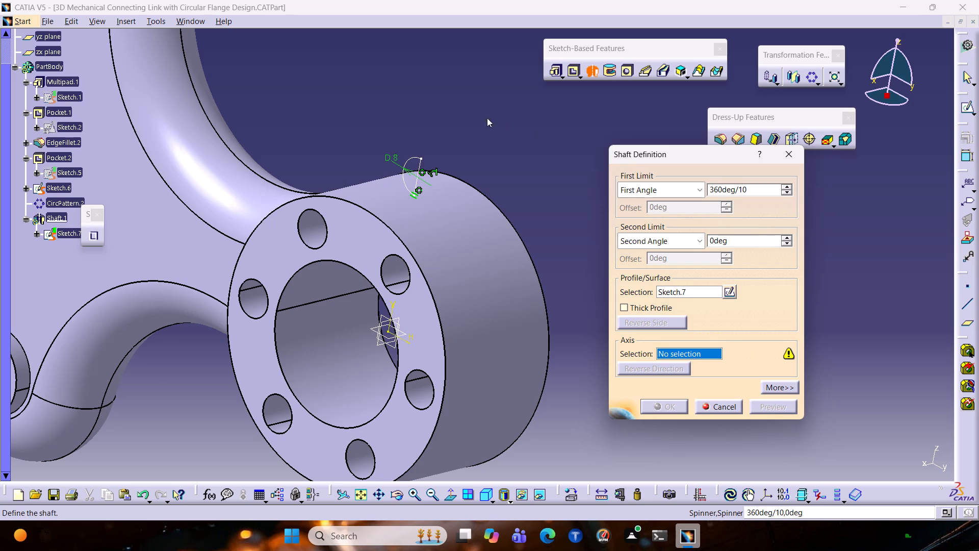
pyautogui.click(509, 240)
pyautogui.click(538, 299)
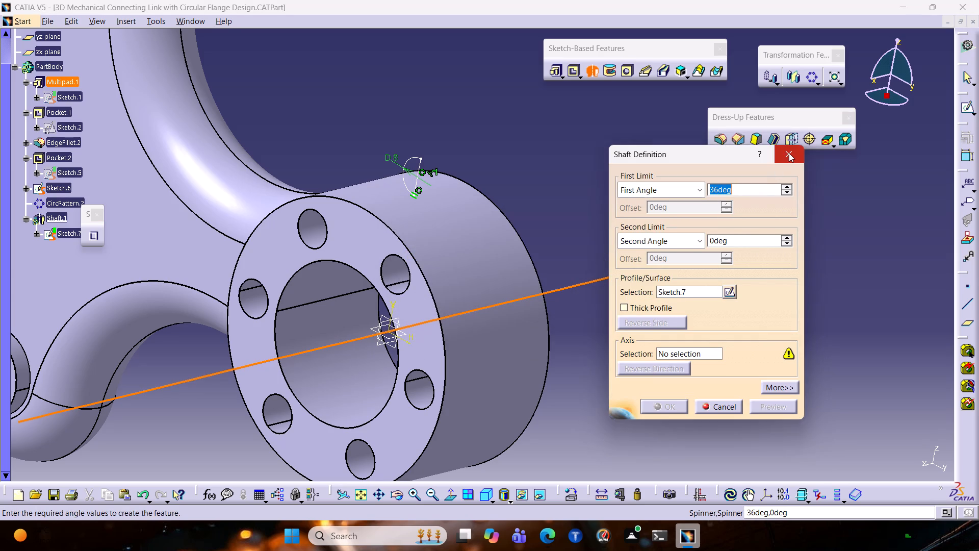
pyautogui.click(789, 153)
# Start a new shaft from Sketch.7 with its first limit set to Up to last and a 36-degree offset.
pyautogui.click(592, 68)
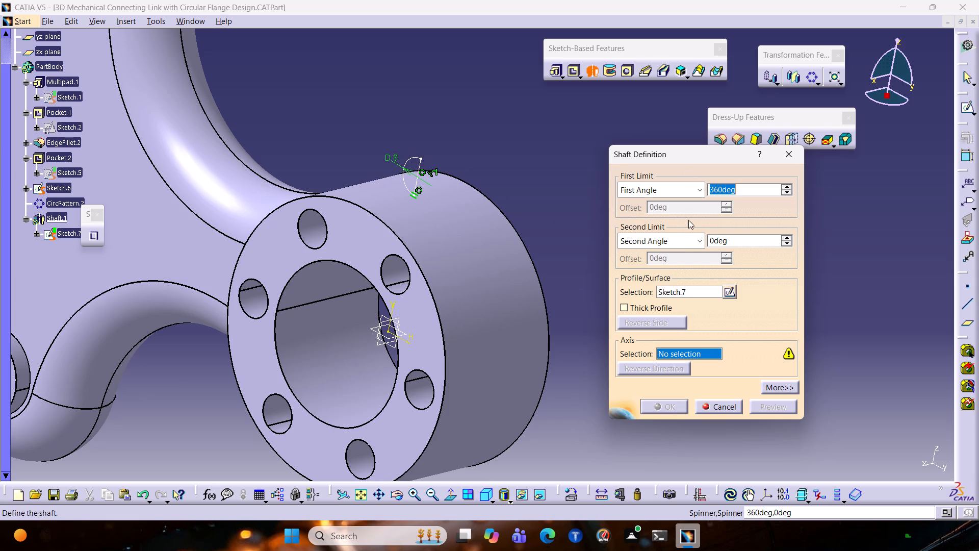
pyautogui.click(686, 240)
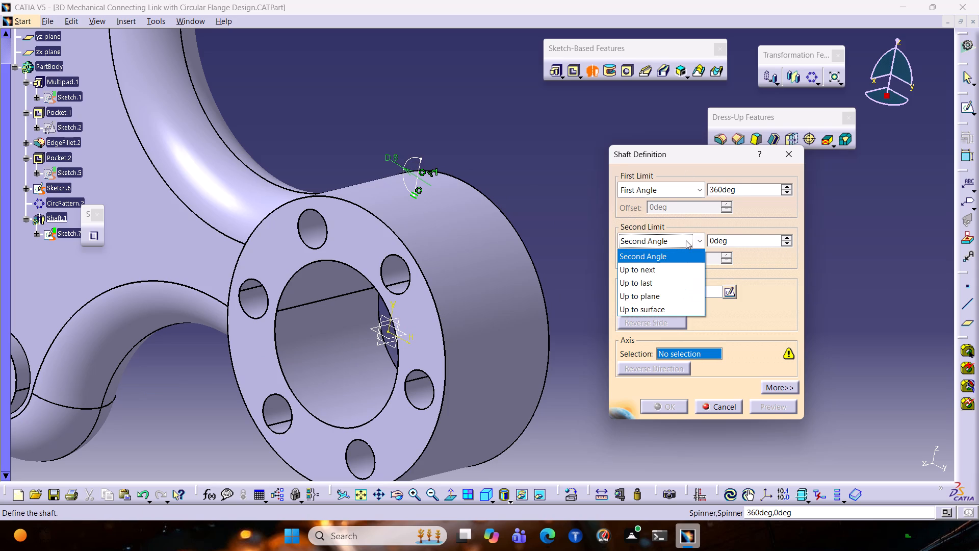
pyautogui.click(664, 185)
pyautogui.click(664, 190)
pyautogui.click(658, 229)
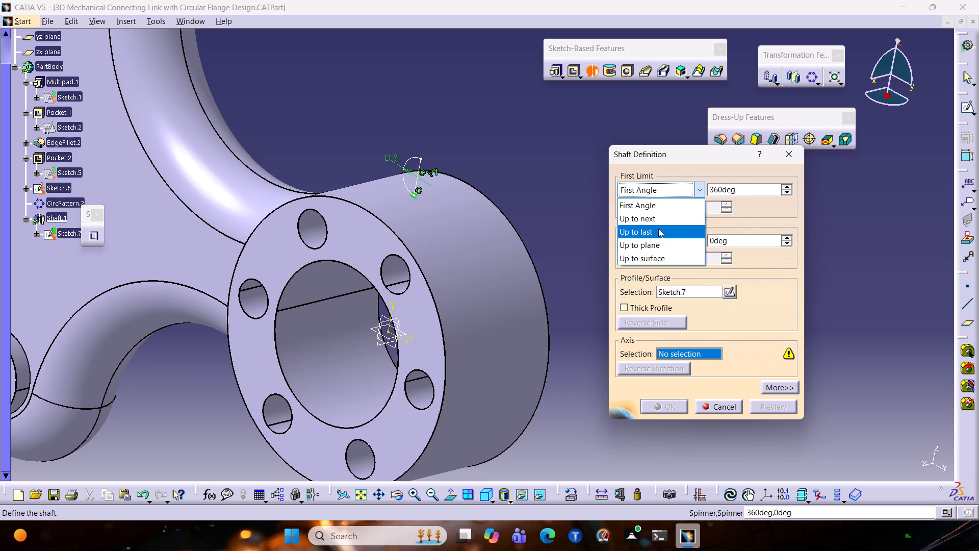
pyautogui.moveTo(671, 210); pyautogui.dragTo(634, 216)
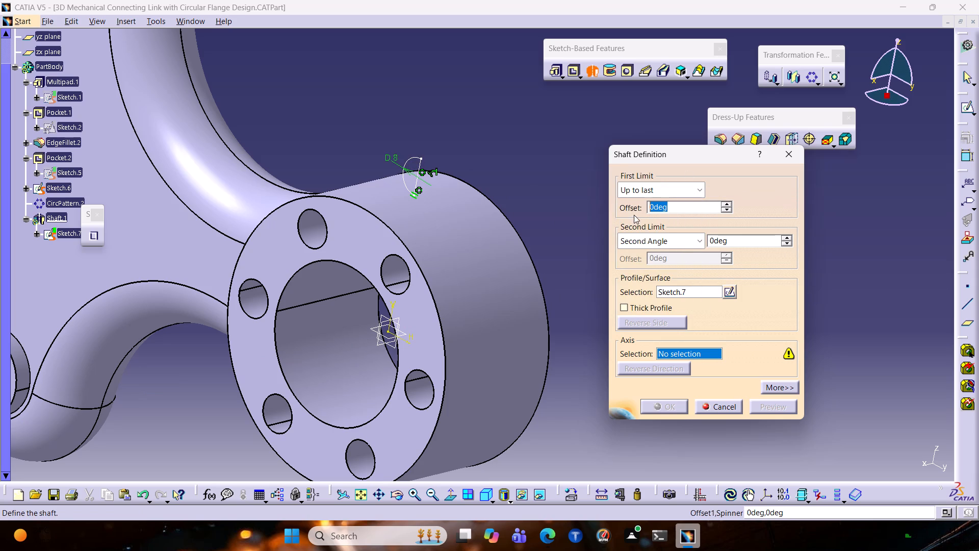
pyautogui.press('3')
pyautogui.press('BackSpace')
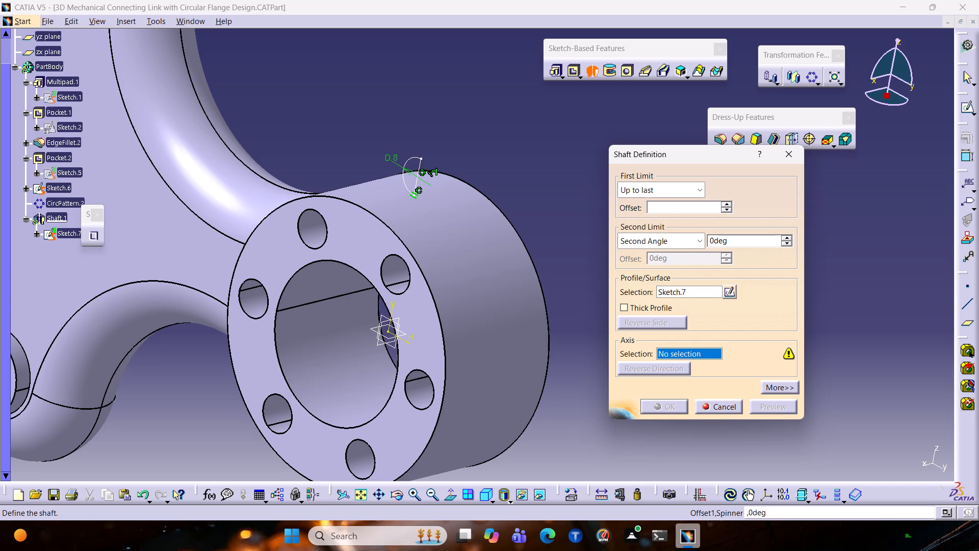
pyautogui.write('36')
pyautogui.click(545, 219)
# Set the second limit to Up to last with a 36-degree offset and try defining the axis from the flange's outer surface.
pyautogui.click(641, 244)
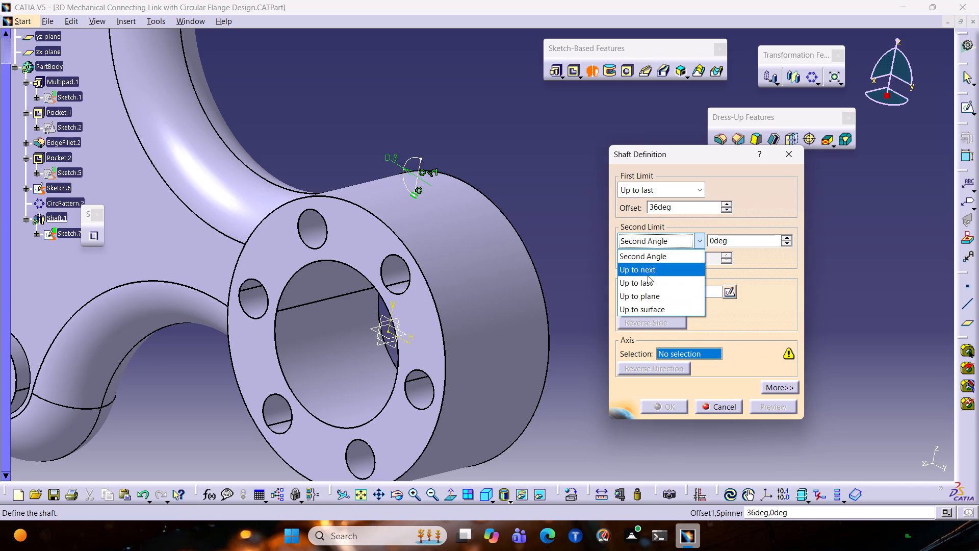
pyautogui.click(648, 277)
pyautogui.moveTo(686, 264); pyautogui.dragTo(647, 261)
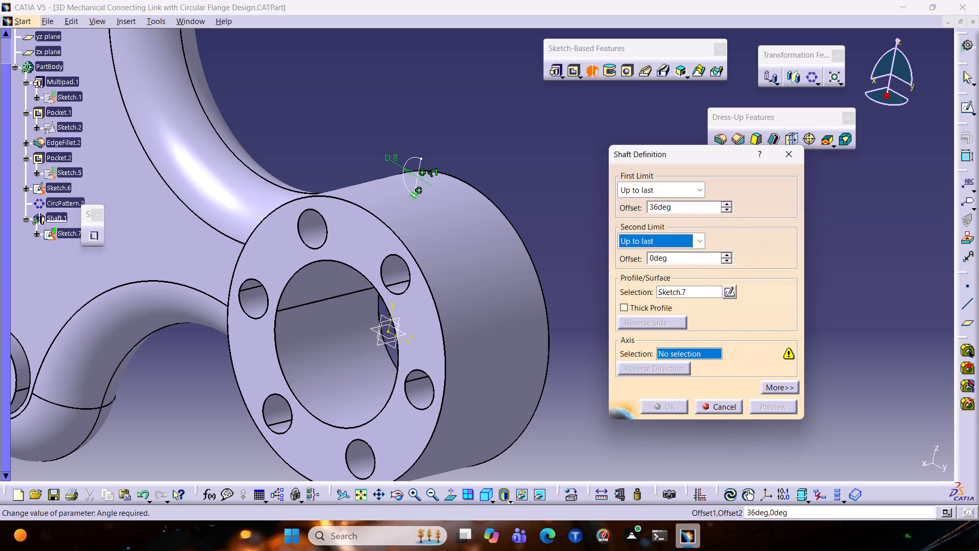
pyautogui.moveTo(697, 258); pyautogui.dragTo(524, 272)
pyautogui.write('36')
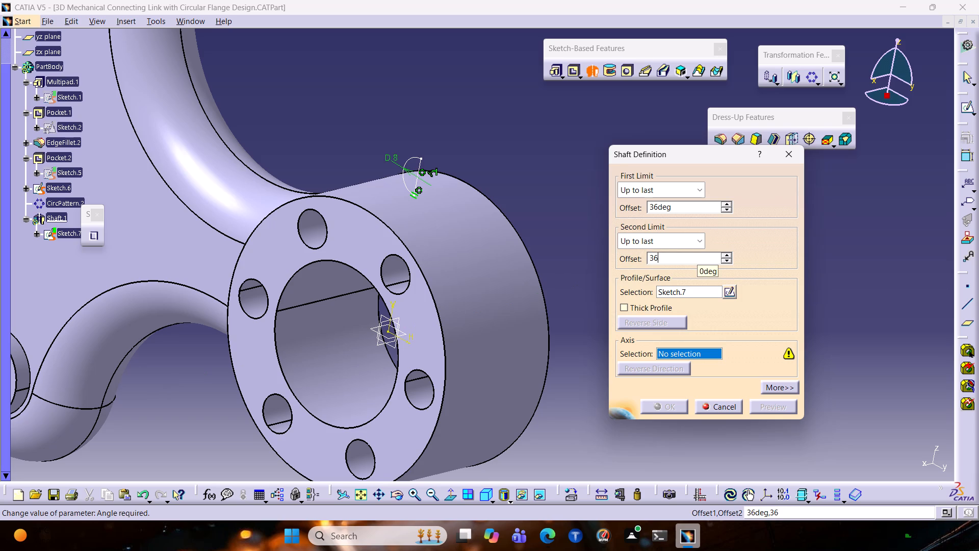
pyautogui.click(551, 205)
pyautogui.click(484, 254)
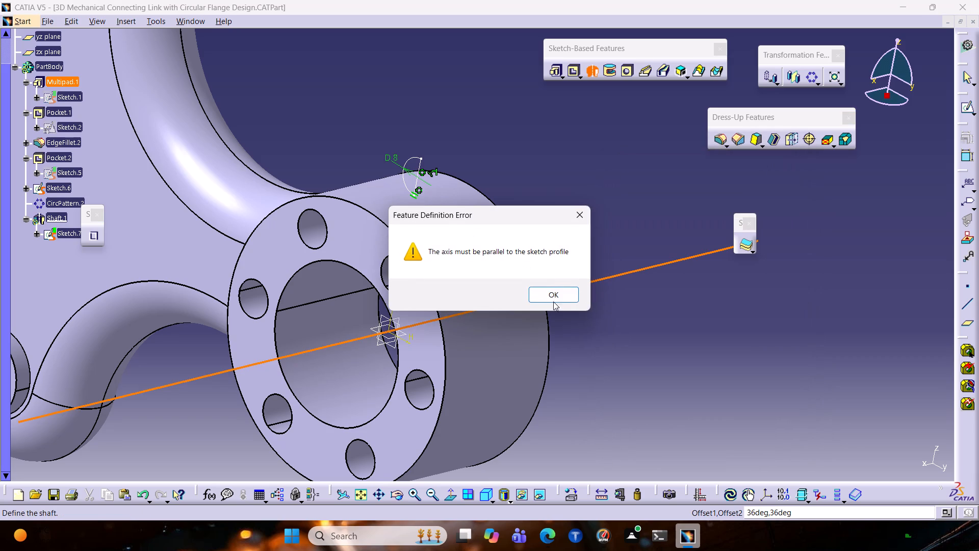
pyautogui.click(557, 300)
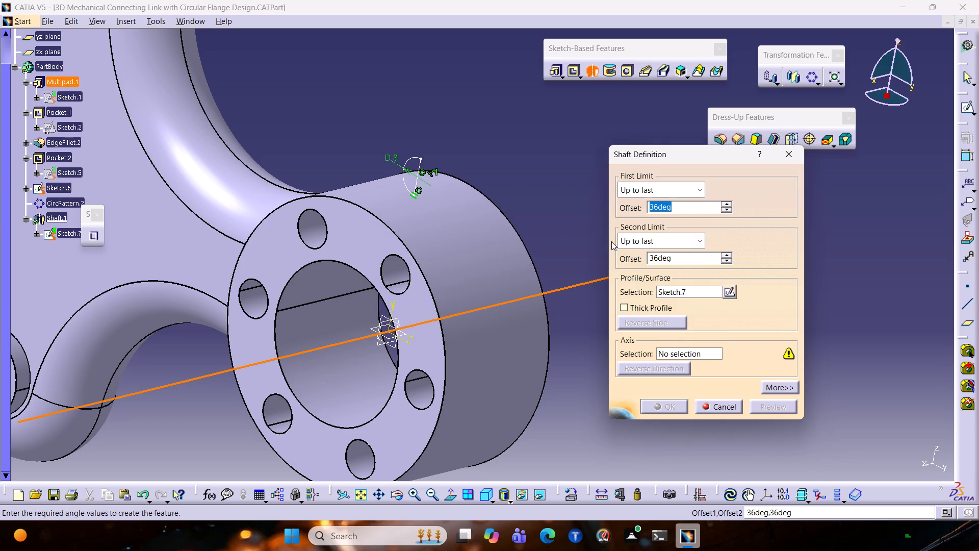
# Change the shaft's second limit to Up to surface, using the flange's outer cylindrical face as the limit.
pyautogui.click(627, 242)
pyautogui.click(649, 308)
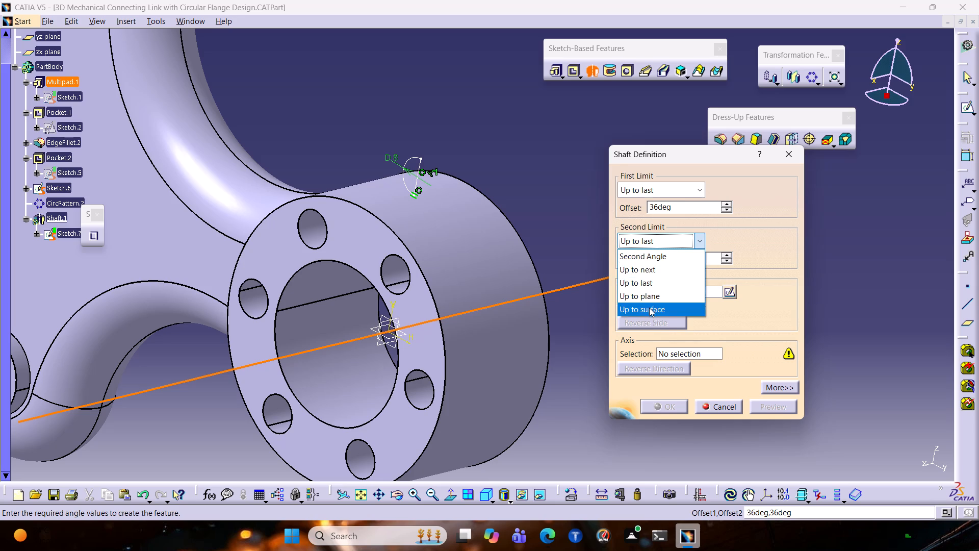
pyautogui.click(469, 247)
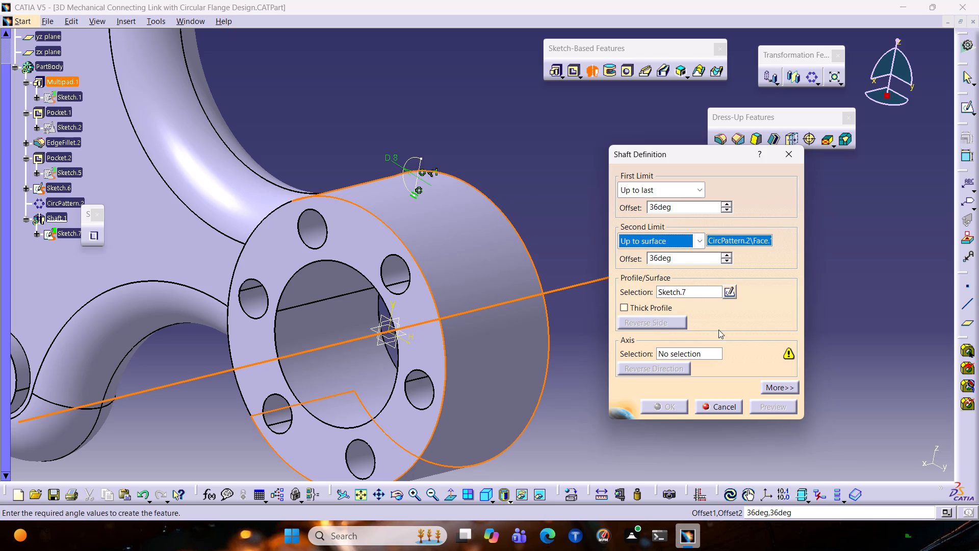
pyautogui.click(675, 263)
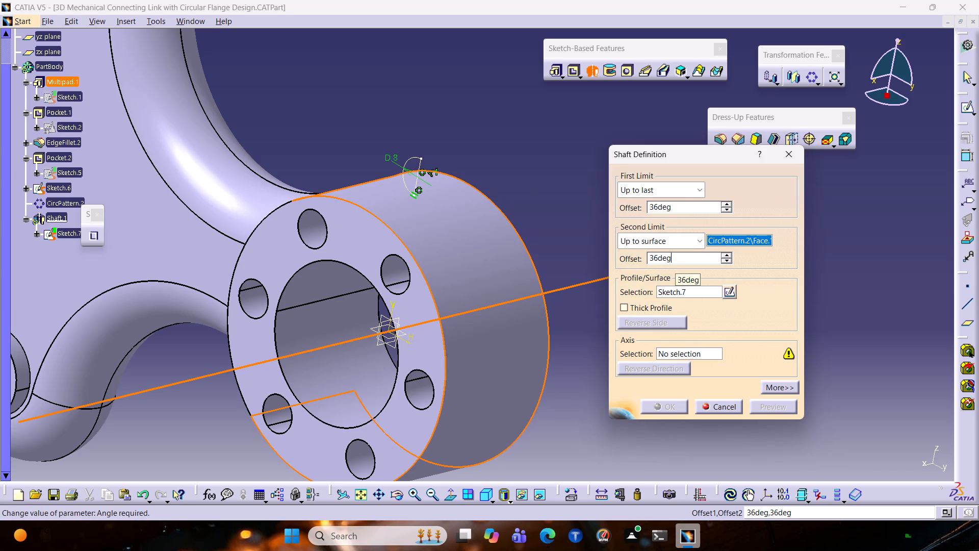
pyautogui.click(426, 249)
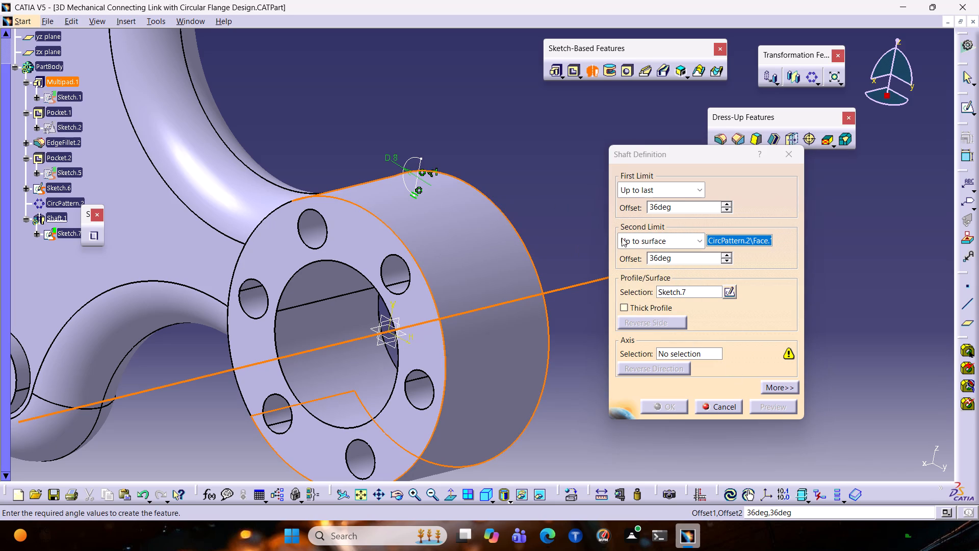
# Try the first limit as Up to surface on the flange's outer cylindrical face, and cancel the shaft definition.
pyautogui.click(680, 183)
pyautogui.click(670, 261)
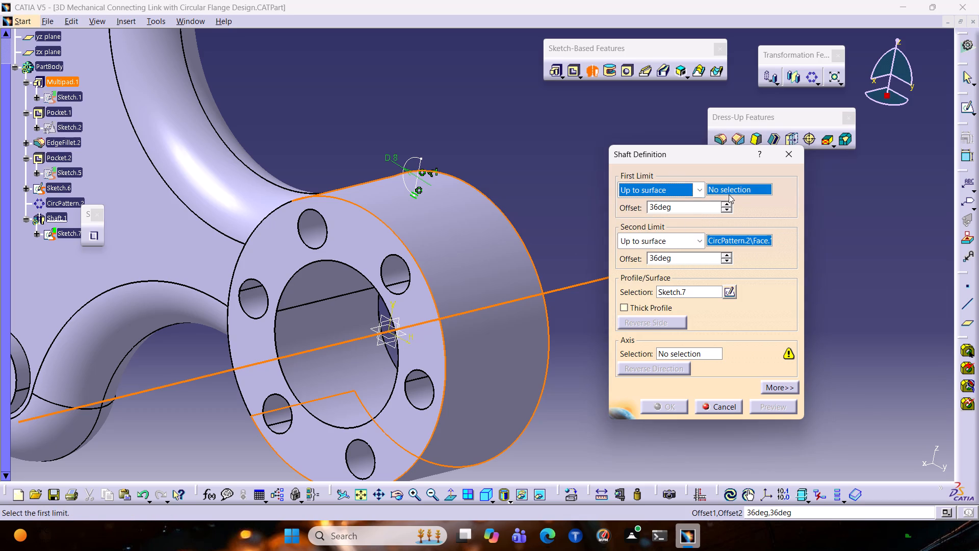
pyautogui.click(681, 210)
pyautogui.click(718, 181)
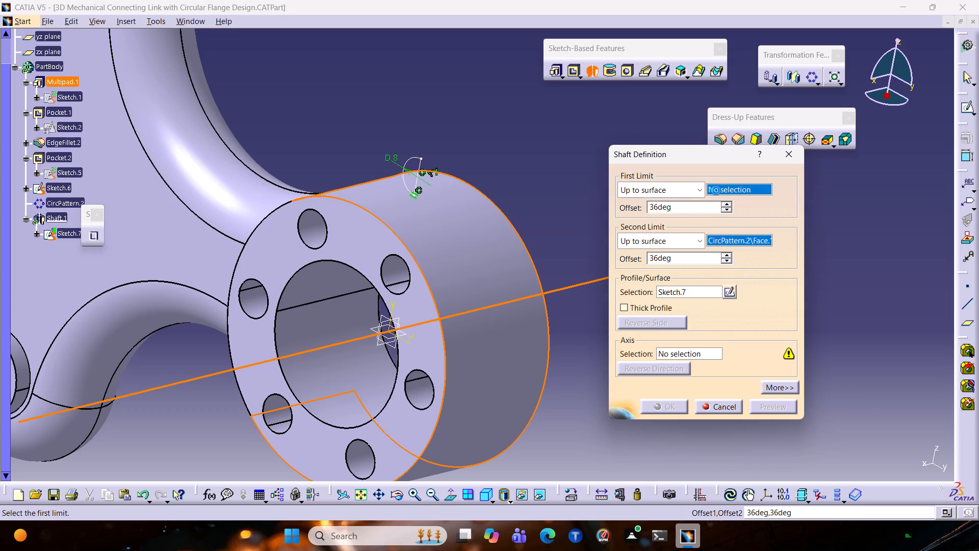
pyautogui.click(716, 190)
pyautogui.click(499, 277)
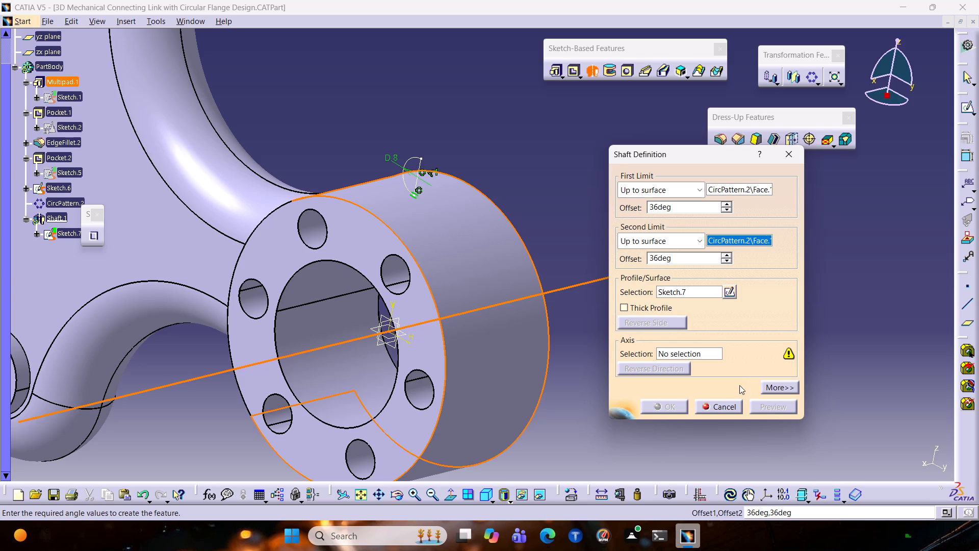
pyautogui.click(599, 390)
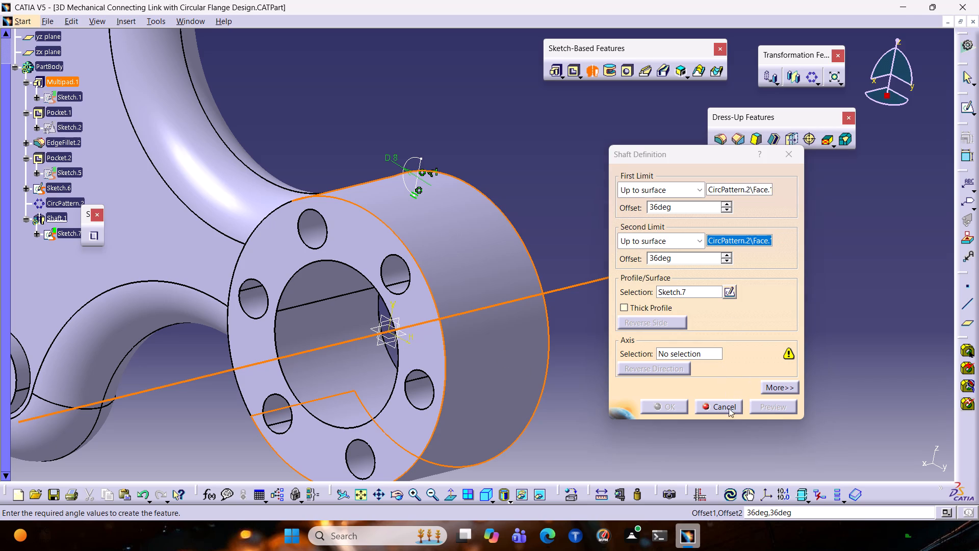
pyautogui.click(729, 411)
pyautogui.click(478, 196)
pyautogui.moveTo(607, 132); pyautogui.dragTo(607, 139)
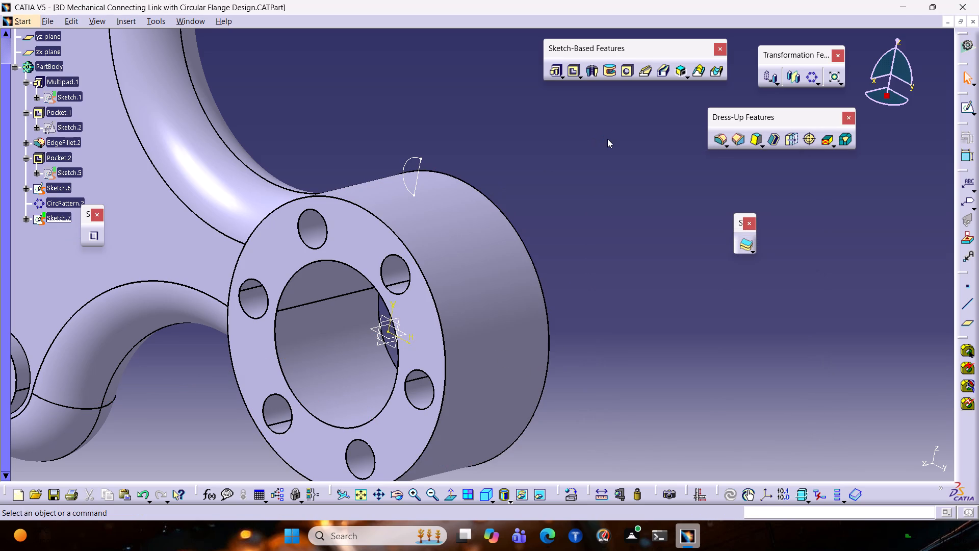
# Start a new shaft using the semicircular profile Sketch.7 above the flange.
pyautogui.doubleClick(592, 72)
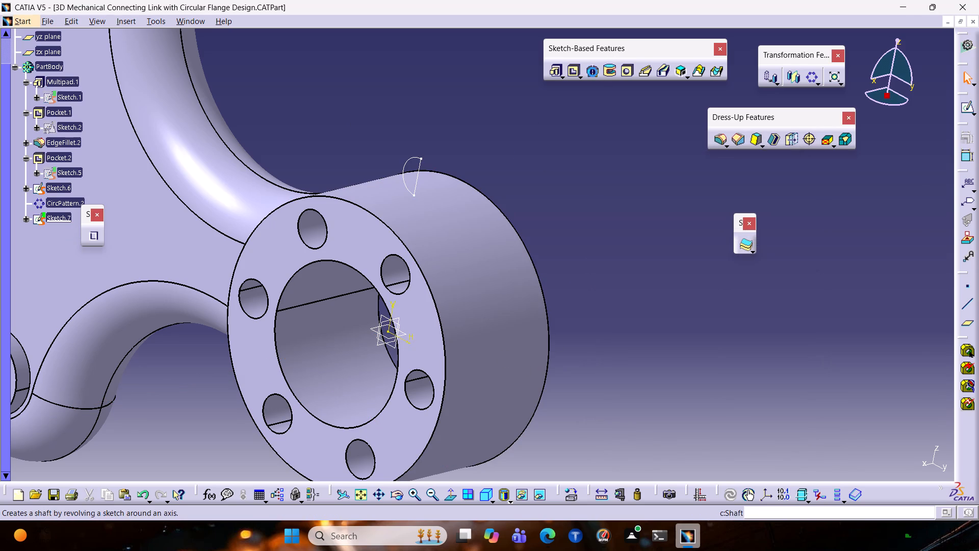
pyautogui.click(406, 167)
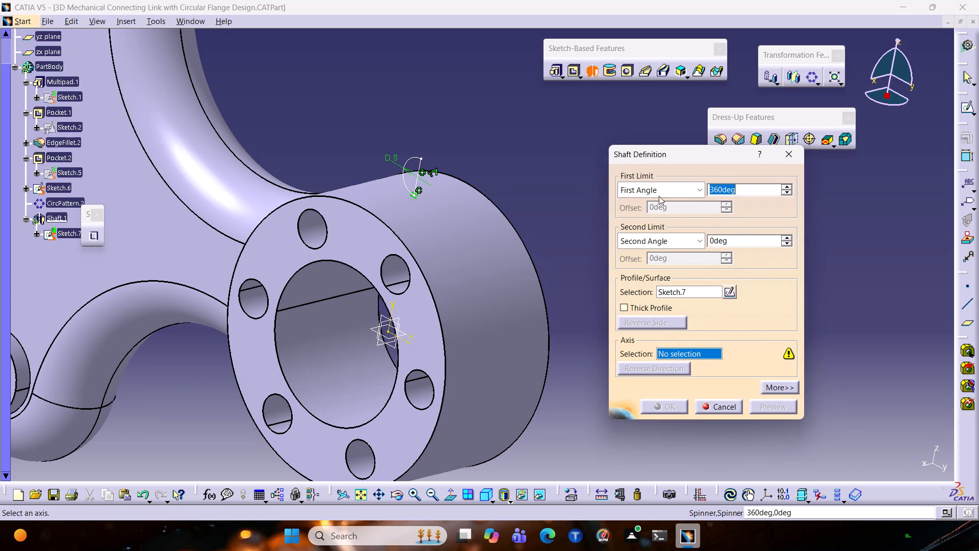
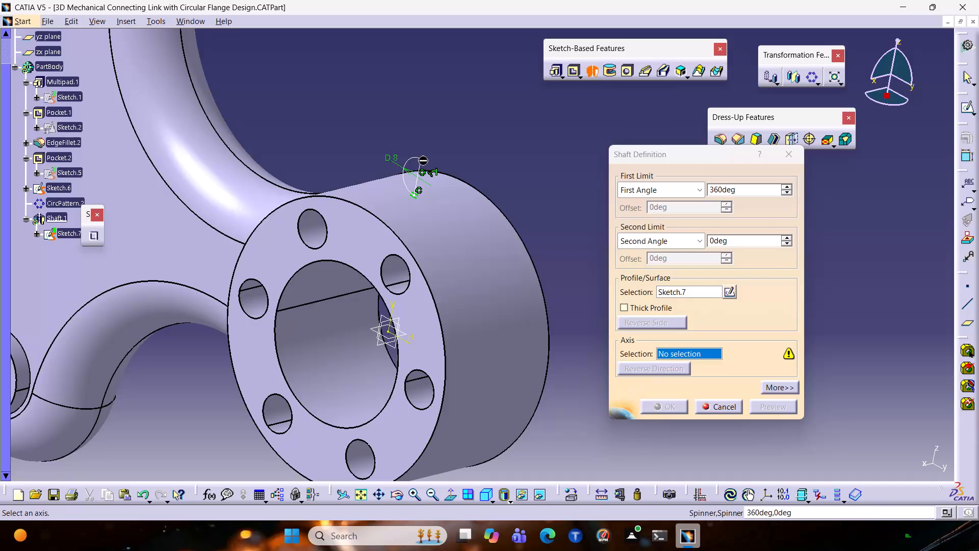
# Use the straight edge of the semicircular Sketch.7 profile as the shaft's axis of revolution.
pyautogui.doubleClick(419, 159)
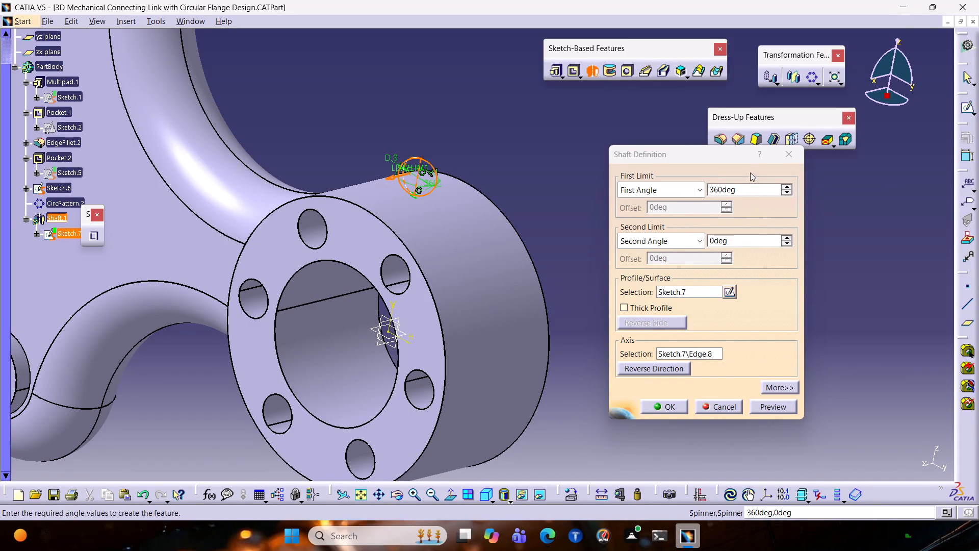
# Try setting the shaft's second angle to 360/10 degrees, with the first angle at 360 degrees.
pyautogui.moveTo(738, 239); pyautogui.dragTo(732, 239)
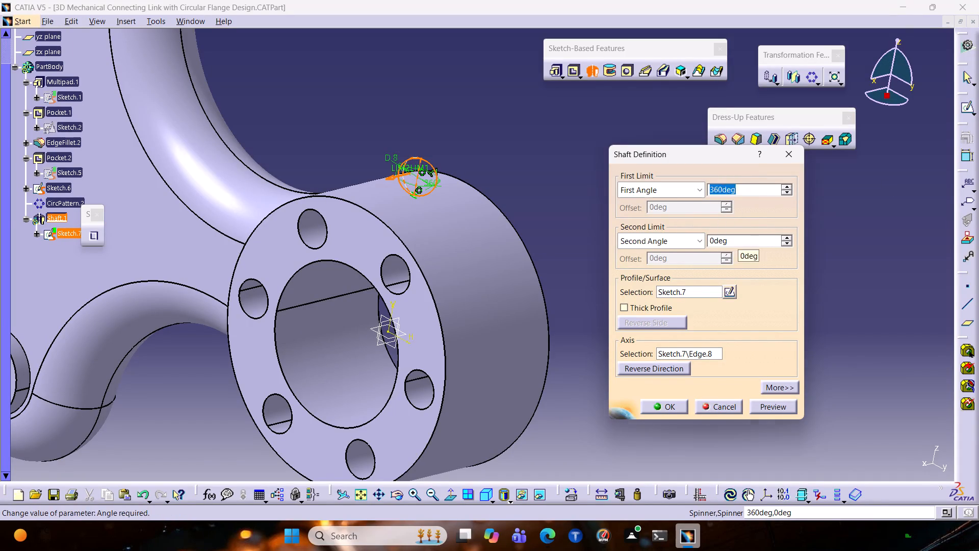
pyautogui.moveTo(732, 239); pyautogui.dragTo(638, 242)
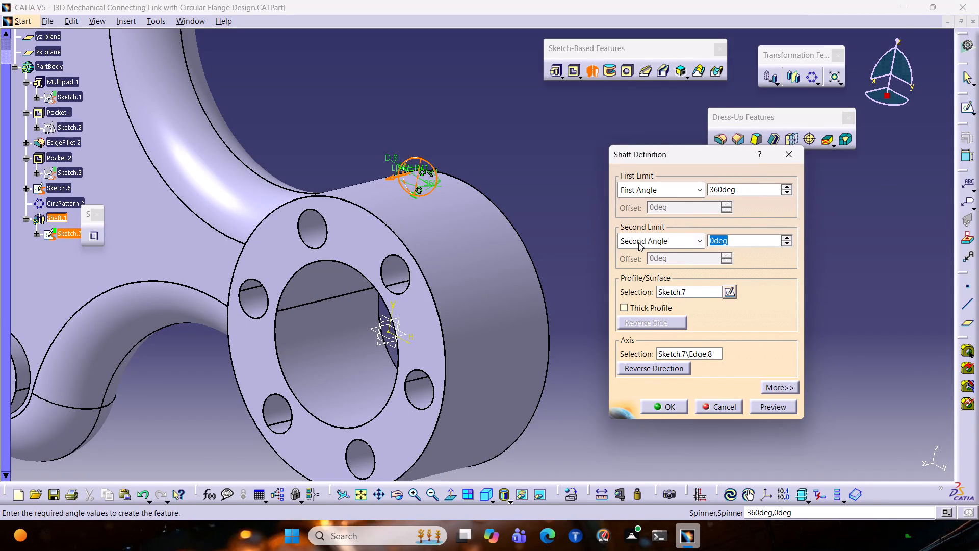
pyautogui.write('360/10')
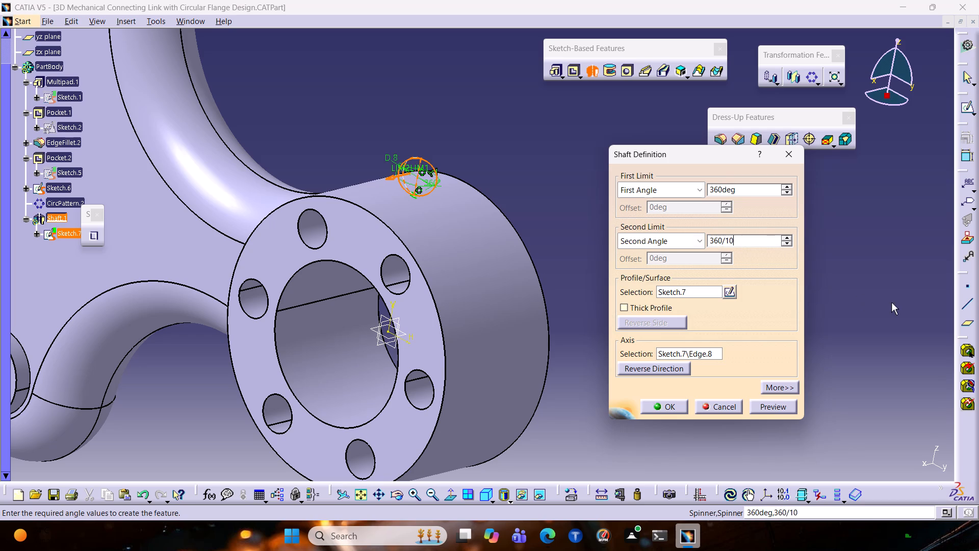
pyautogui.click(891, 303)
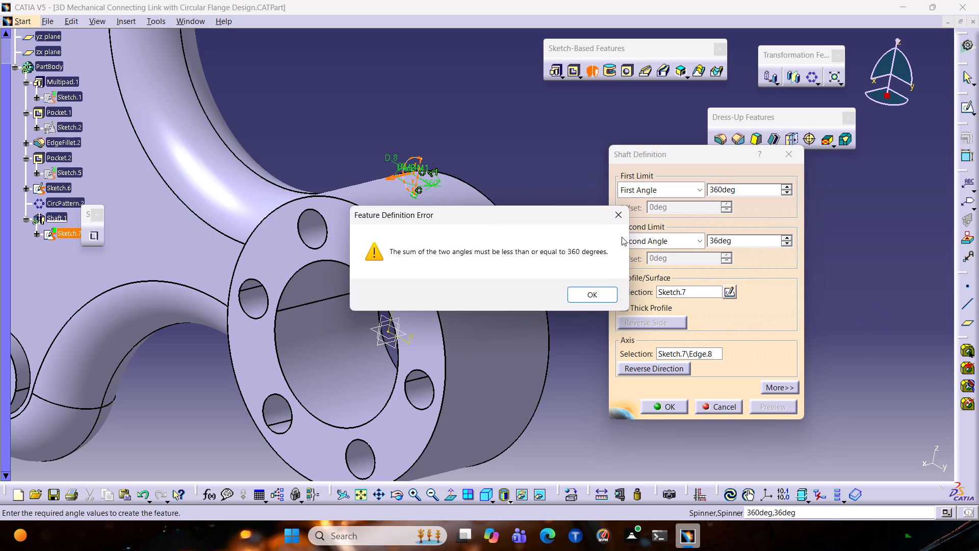
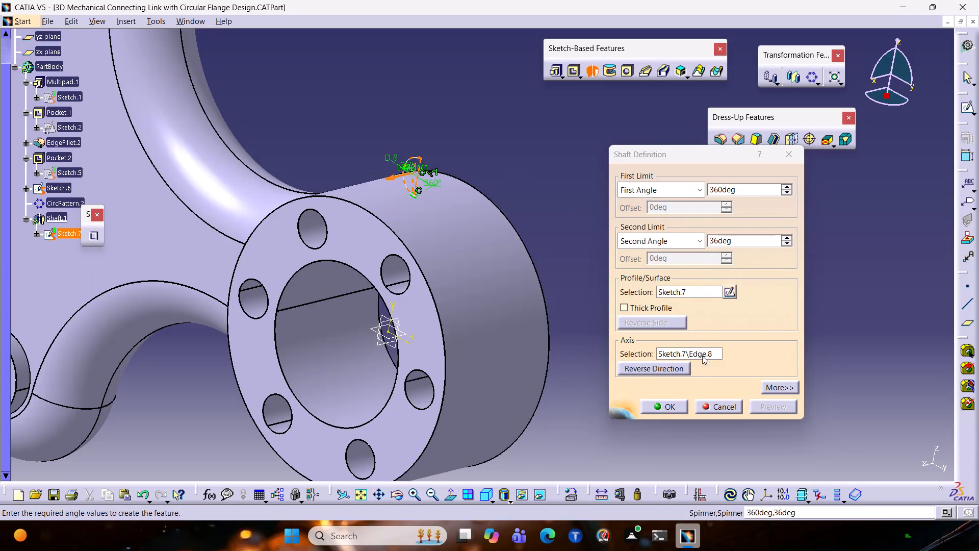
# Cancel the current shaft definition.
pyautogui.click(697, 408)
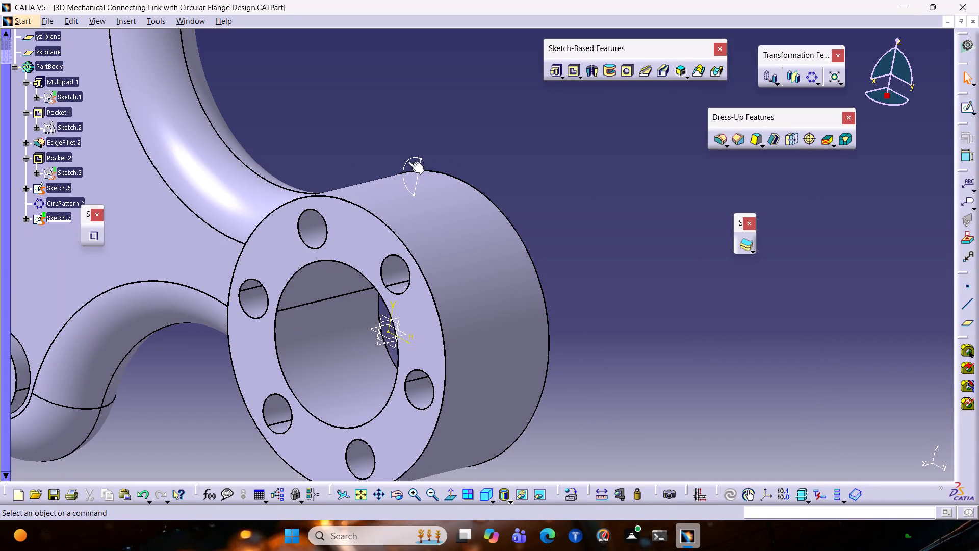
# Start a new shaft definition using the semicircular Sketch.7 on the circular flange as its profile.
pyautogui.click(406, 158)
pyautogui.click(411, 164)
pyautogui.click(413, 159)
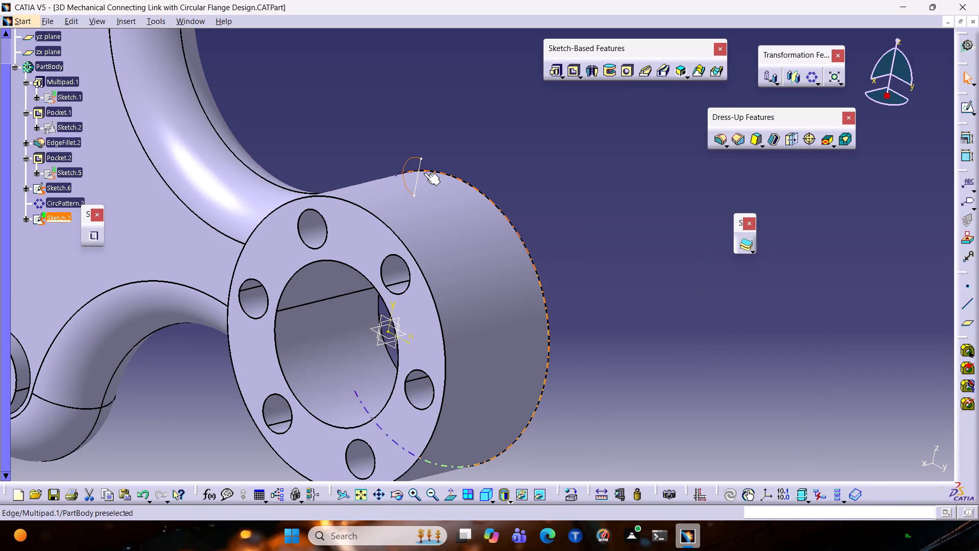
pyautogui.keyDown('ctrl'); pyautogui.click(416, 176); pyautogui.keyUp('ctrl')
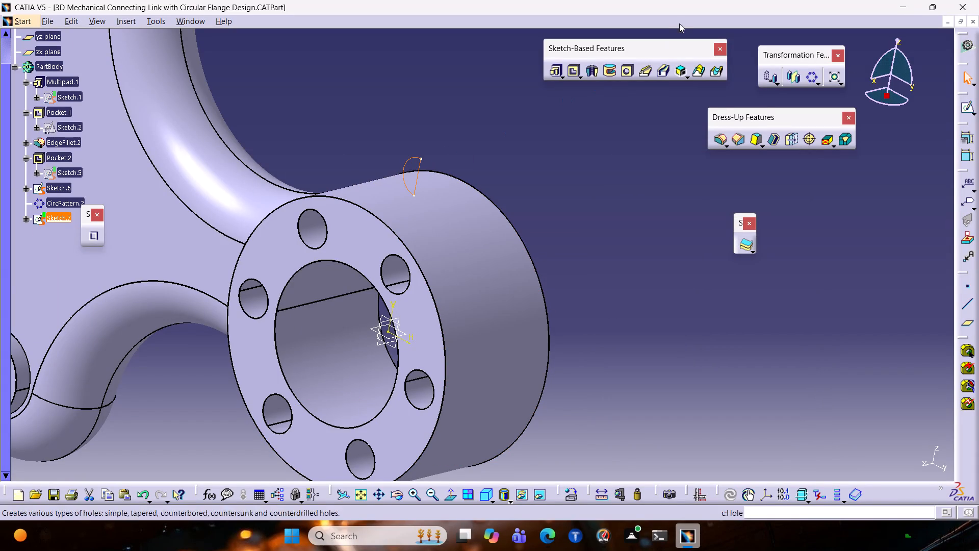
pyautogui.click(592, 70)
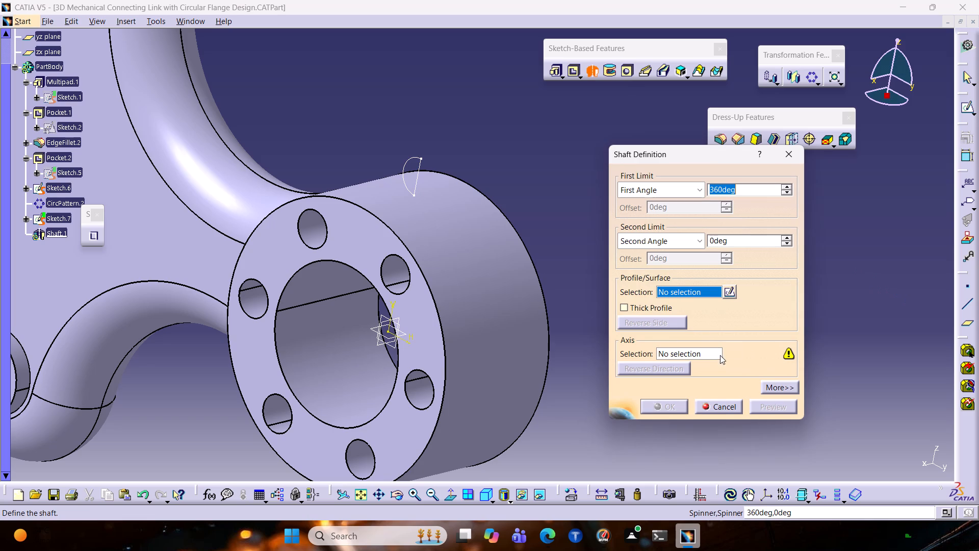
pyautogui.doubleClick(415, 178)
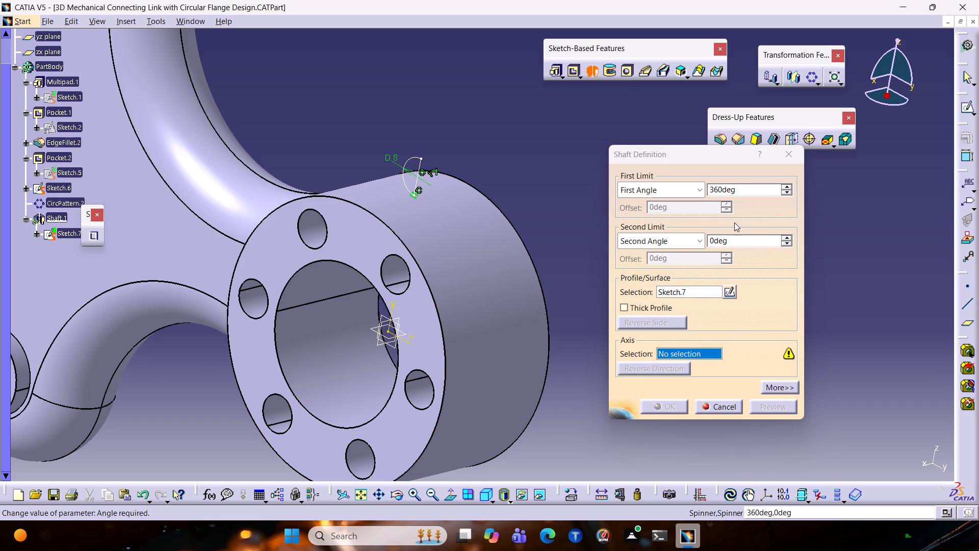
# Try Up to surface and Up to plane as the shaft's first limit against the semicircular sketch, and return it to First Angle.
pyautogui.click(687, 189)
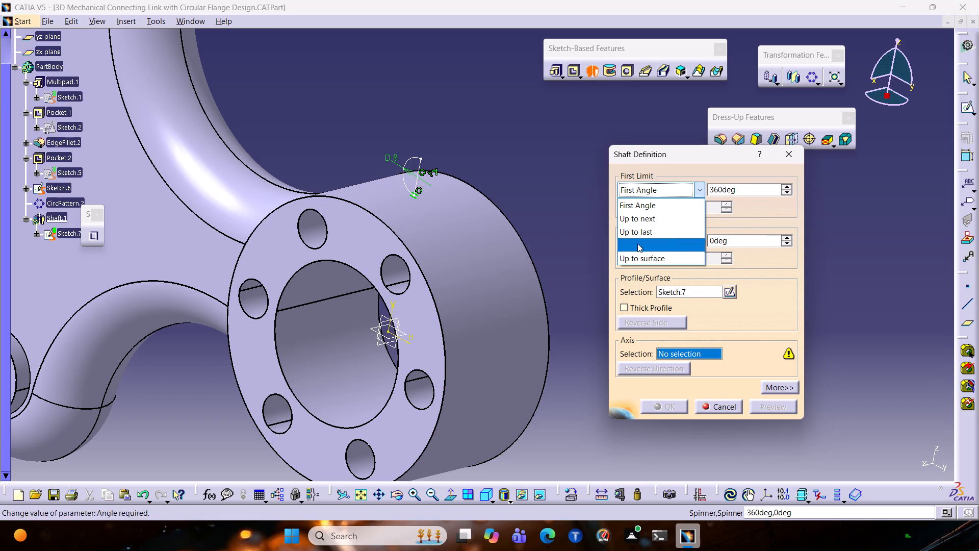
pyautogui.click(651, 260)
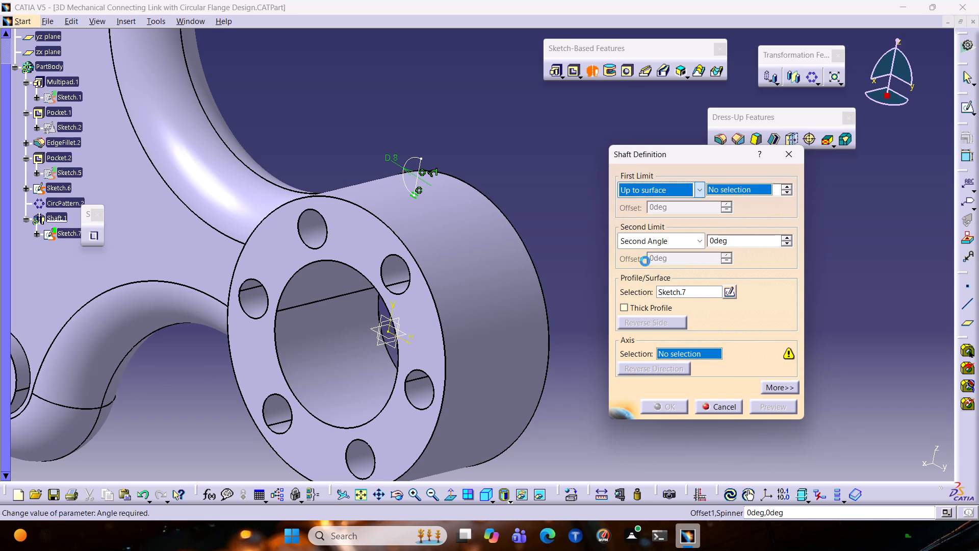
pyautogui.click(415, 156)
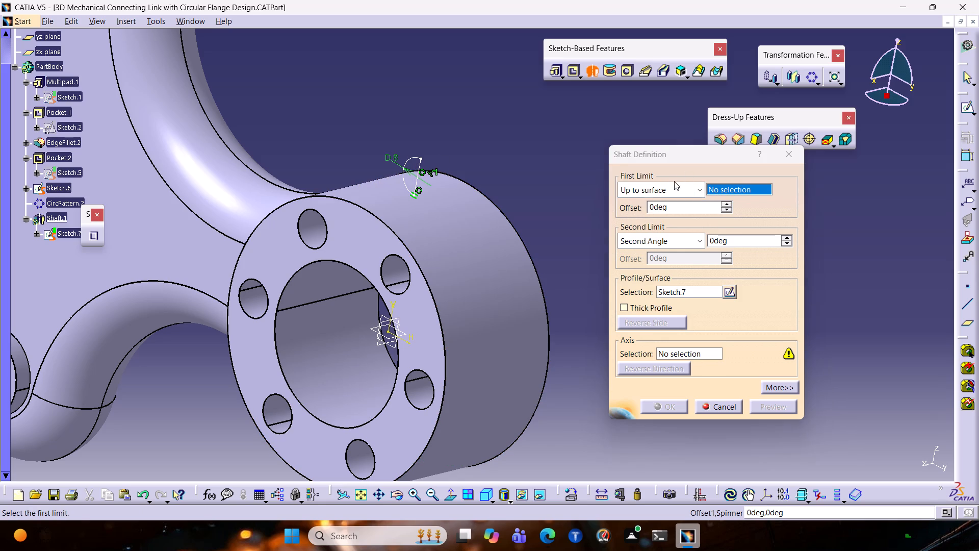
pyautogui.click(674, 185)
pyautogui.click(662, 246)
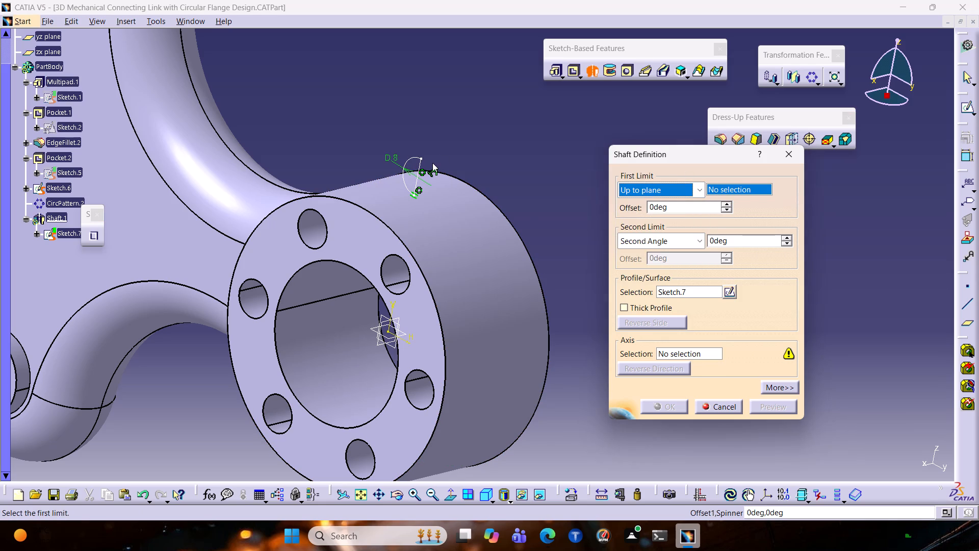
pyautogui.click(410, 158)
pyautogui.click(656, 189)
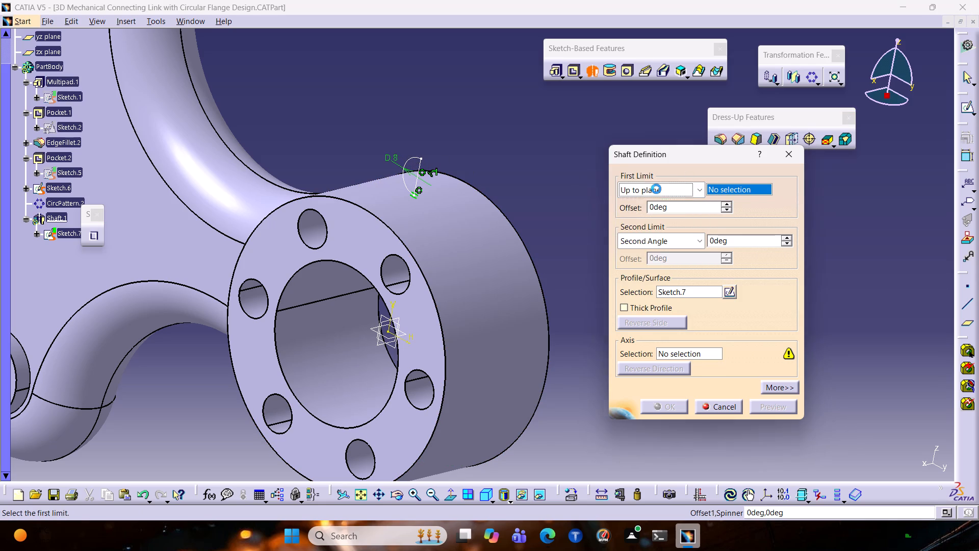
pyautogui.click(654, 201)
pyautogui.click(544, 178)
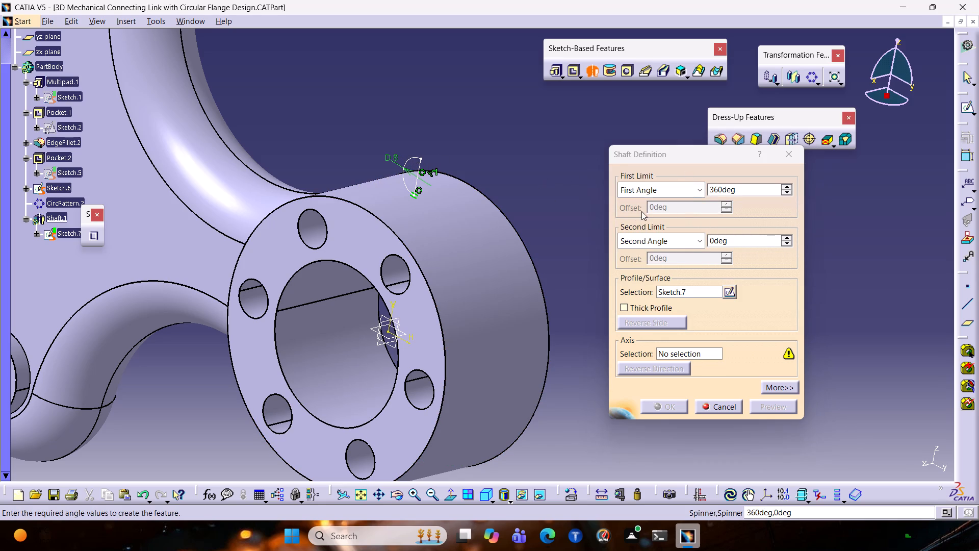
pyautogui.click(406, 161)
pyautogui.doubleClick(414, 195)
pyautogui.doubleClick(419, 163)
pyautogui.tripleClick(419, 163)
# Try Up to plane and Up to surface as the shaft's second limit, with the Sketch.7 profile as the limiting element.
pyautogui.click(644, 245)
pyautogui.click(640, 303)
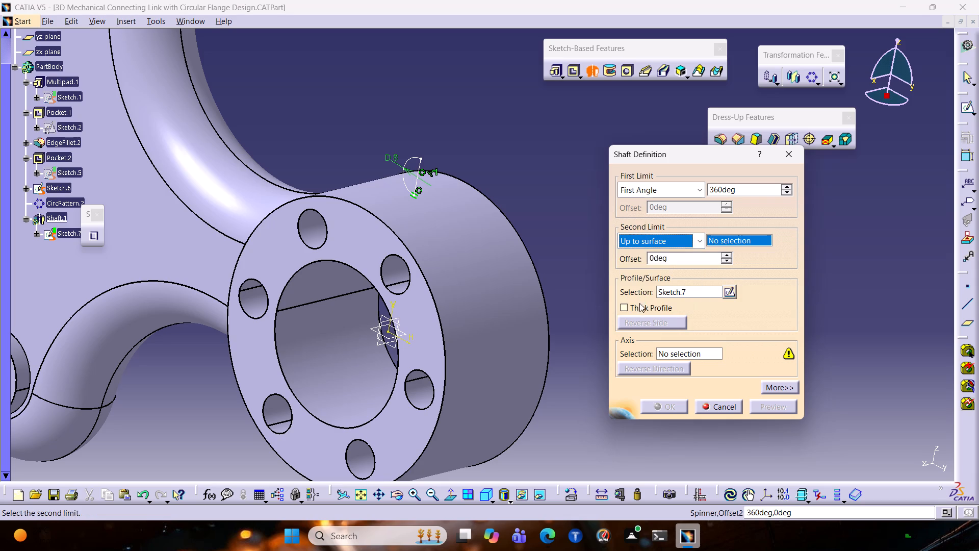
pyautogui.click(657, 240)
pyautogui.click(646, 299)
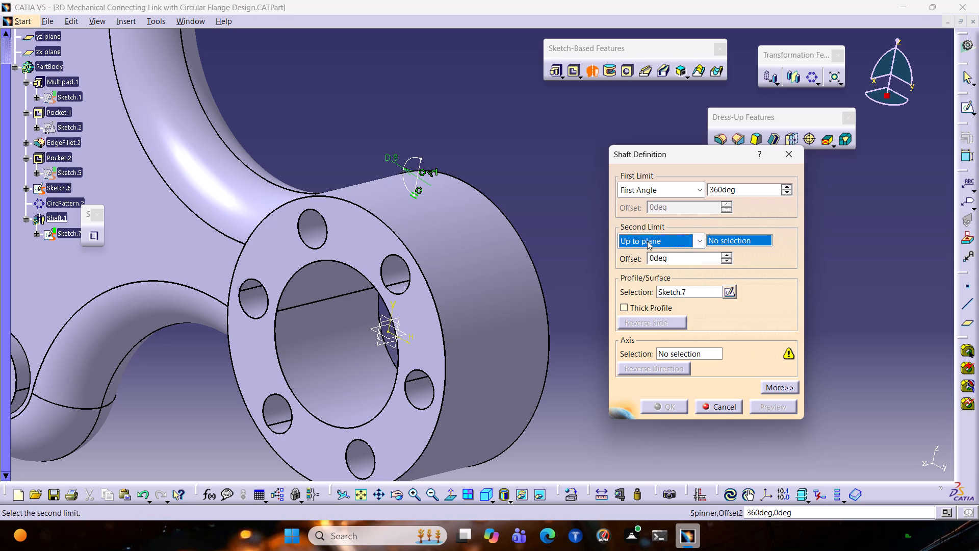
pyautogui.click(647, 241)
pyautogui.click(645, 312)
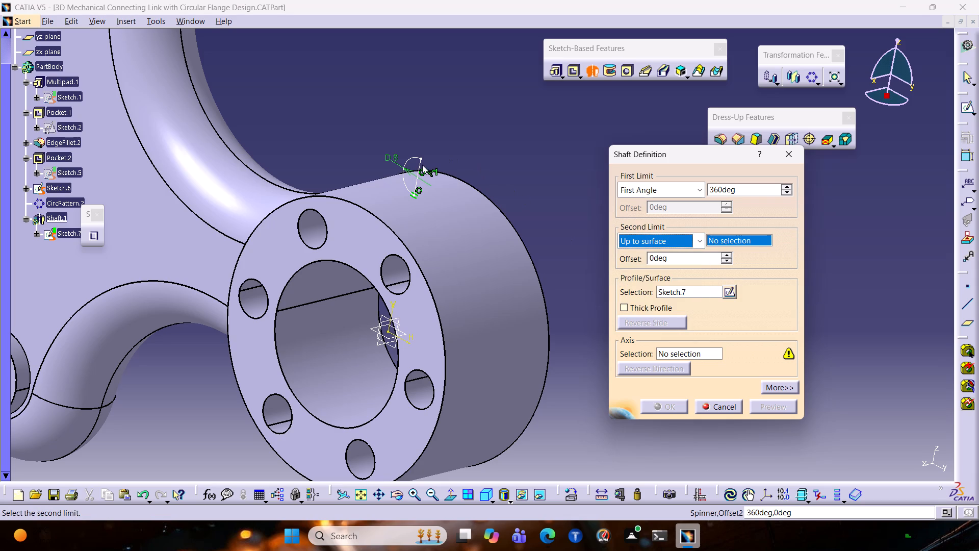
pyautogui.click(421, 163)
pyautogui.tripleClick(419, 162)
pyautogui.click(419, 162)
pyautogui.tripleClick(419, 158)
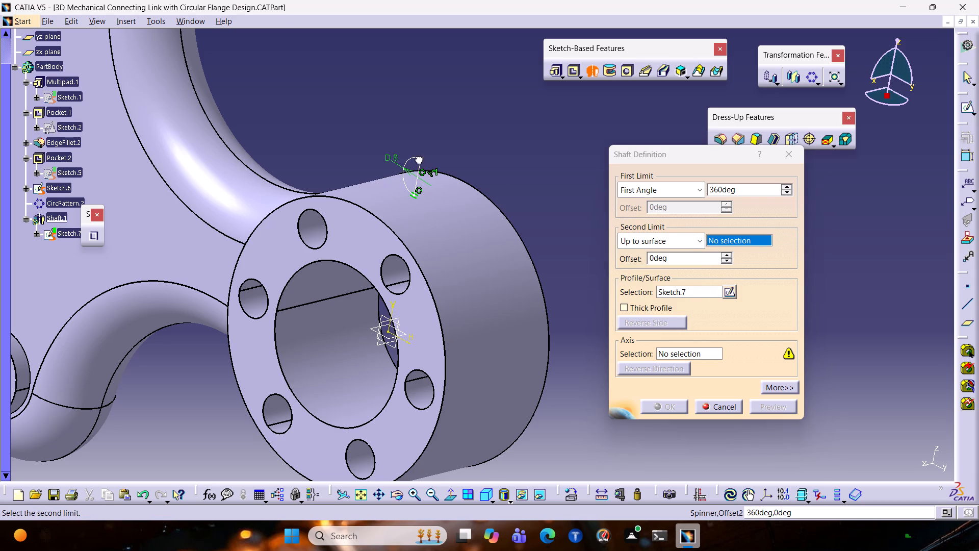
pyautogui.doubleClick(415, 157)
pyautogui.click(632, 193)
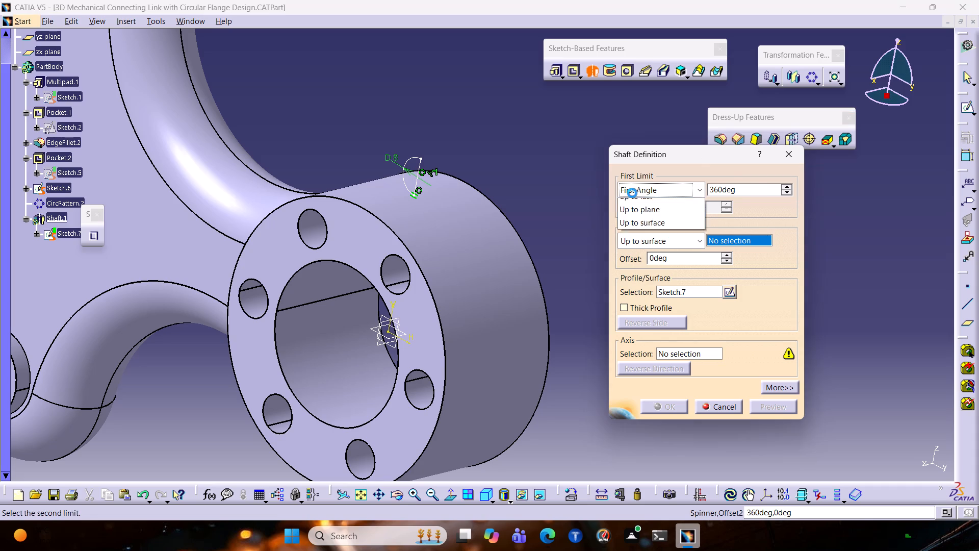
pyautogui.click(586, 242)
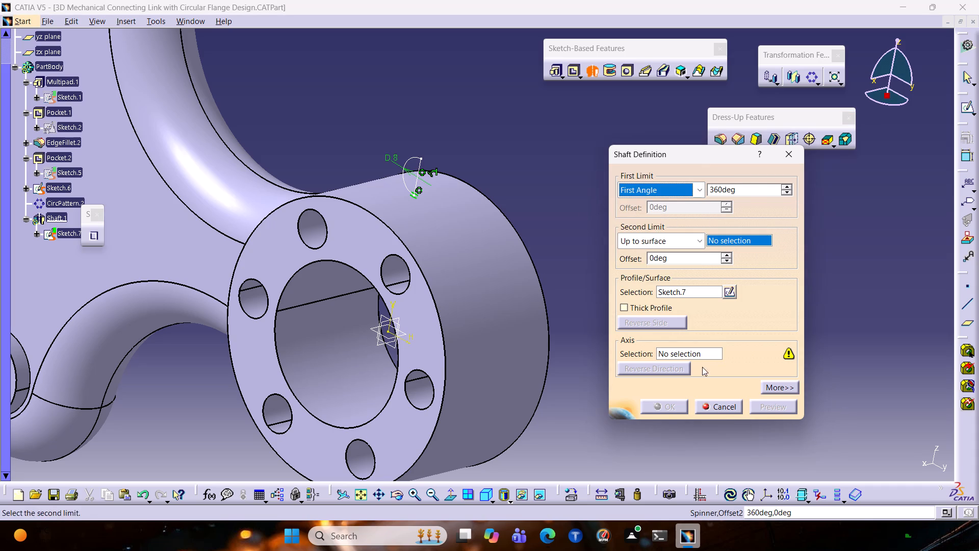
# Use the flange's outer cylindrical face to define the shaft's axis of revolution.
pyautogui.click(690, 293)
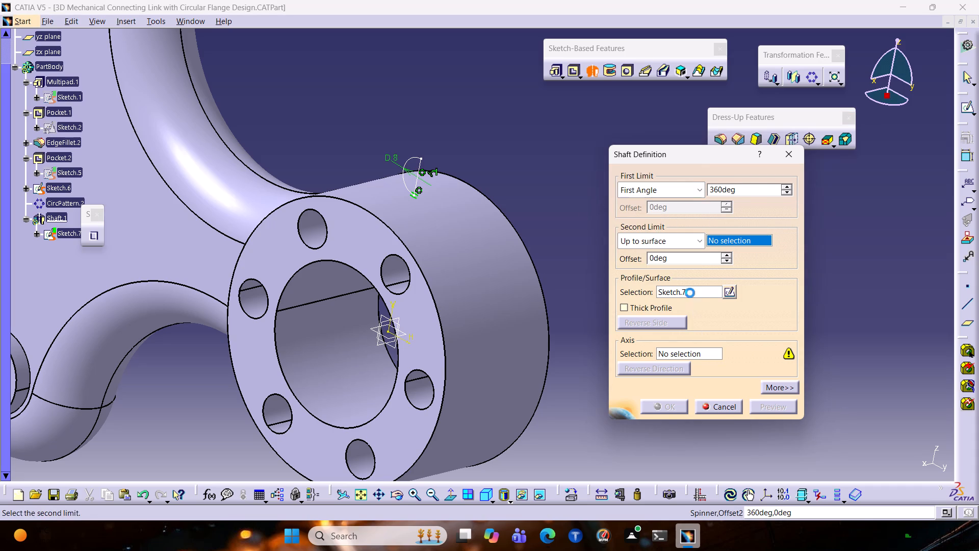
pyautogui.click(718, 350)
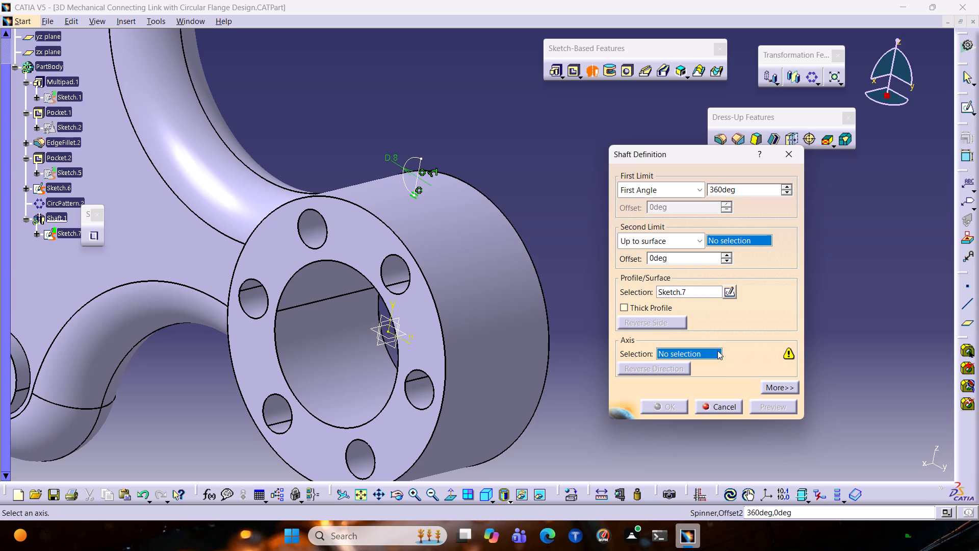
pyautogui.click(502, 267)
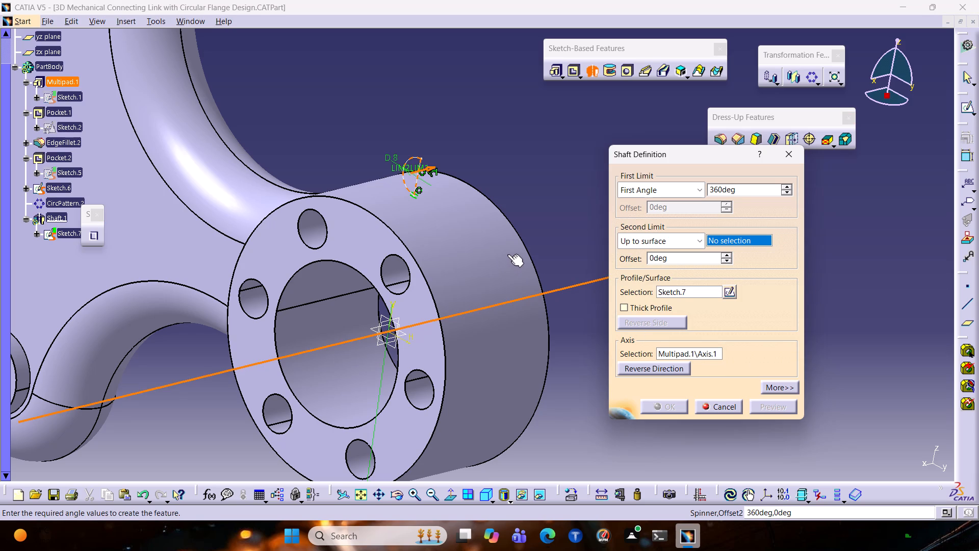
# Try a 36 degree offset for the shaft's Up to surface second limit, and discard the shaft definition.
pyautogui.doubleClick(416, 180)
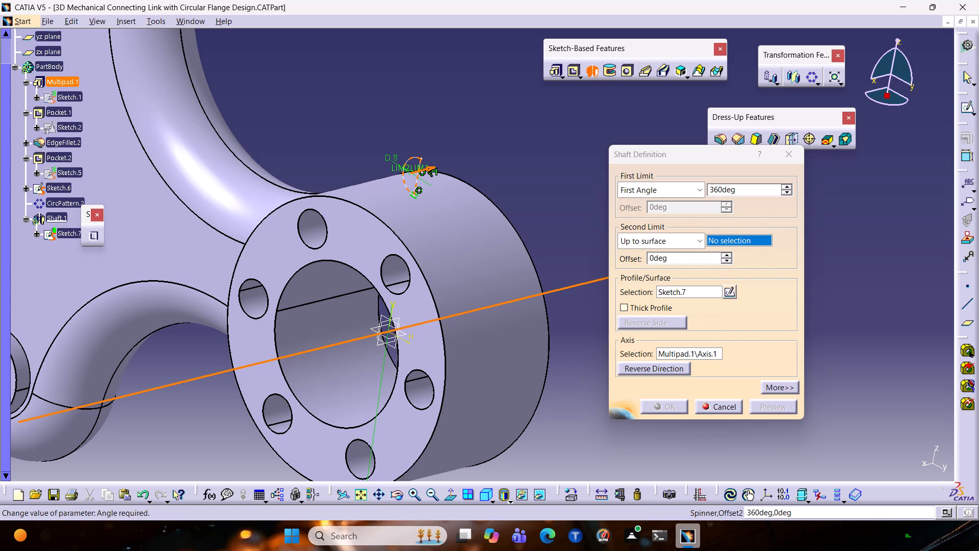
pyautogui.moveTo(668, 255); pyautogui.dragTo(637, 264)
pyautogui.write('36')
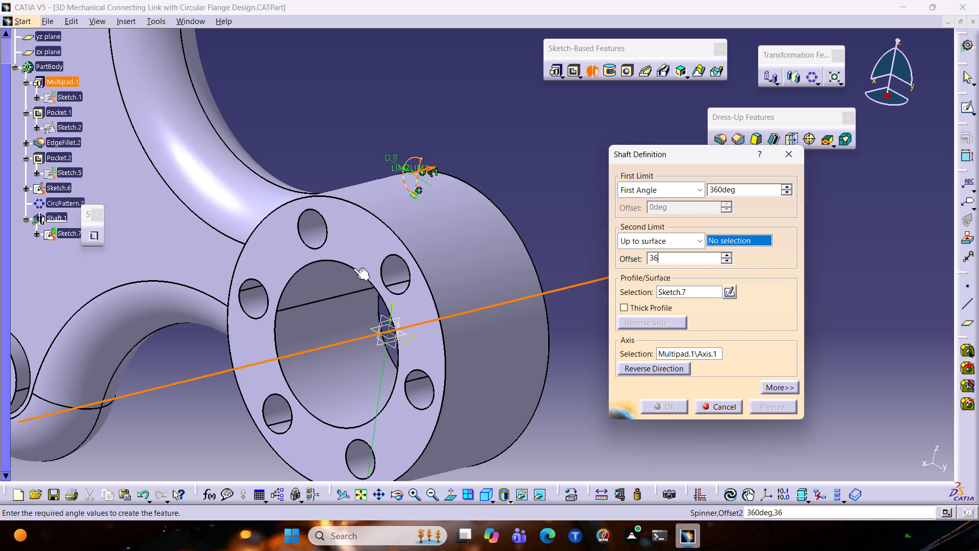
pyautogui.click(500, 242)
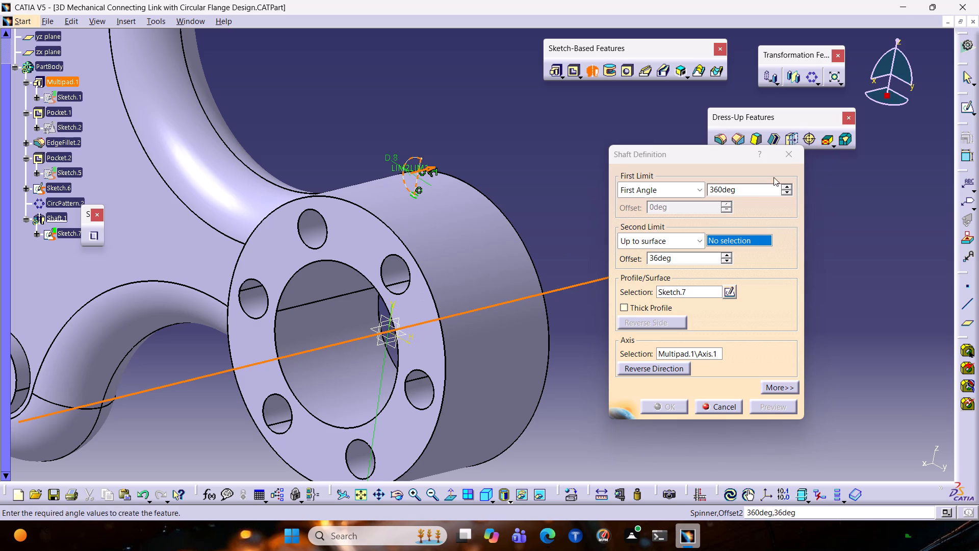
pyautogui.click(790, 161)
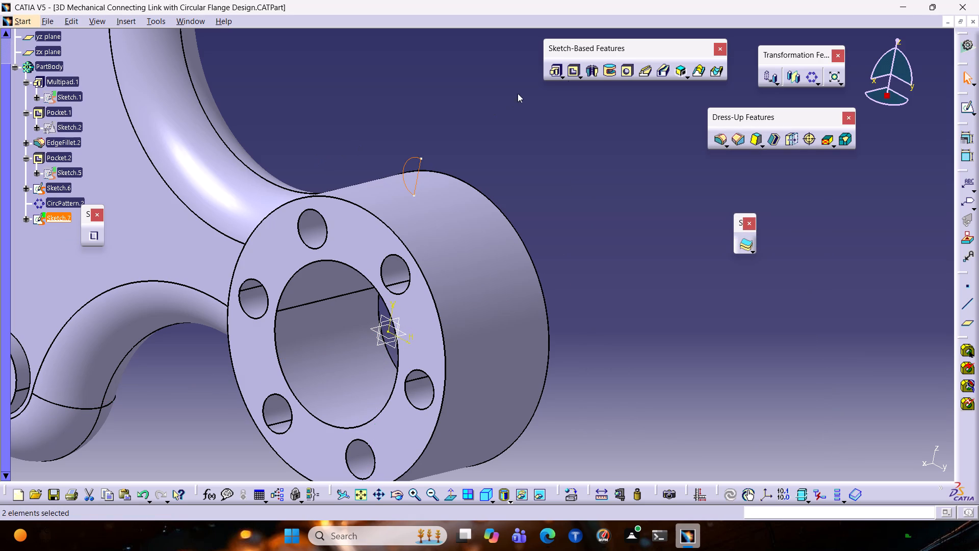
# Start a new shaft definition.
pyautogui.click(590, 70)
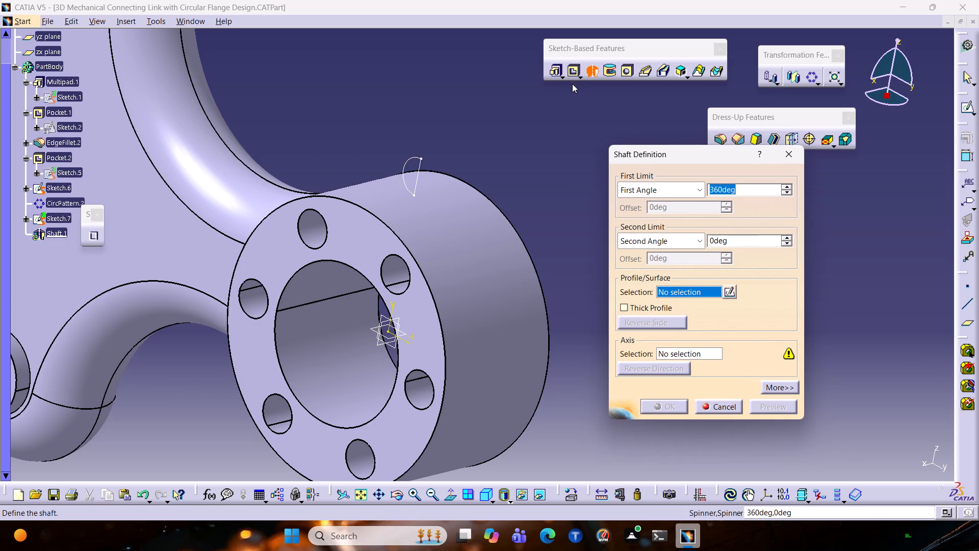
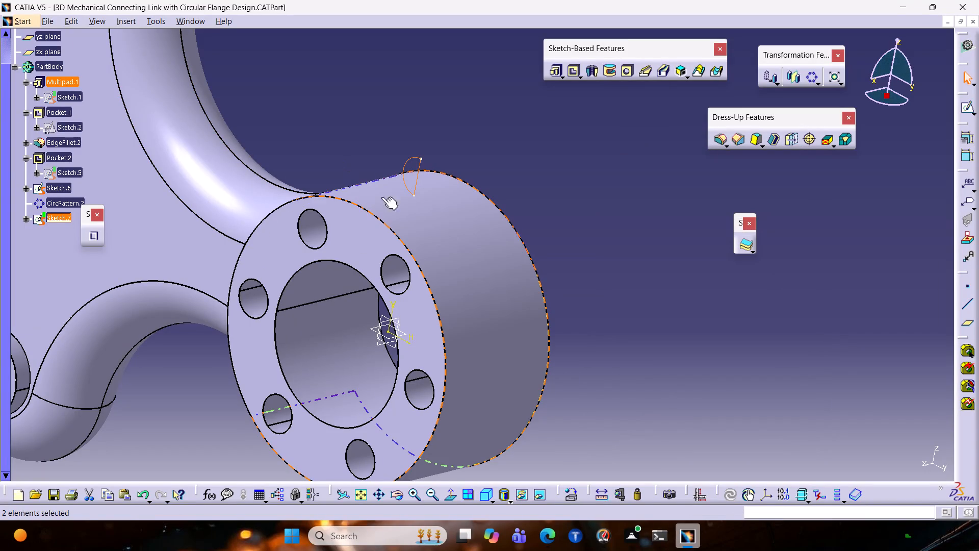
# Open Sketch.7 for editing and delete its straight line and semicircular arc.
pyautogui.doubleClick(416, 180)
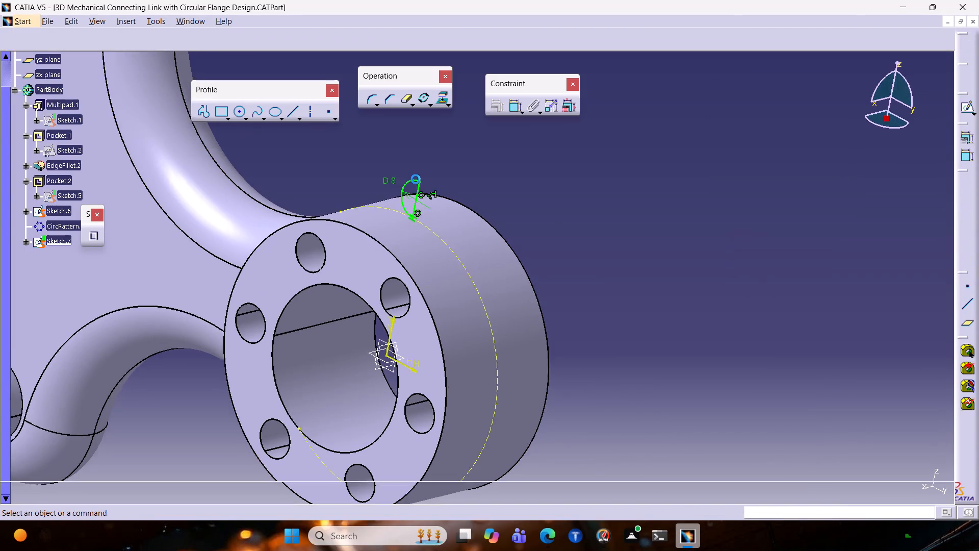
pyautogui.click(381, 234)
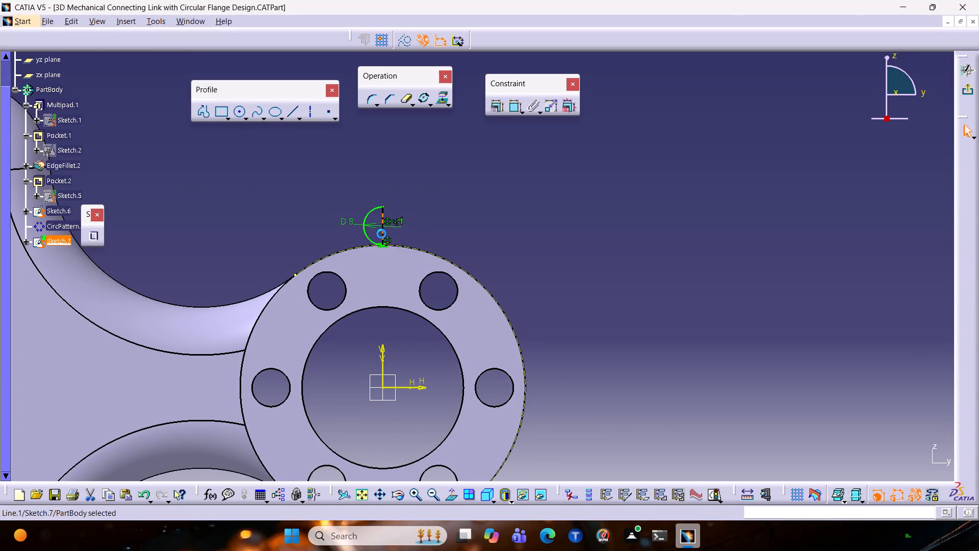
pyautogui.press('Delete')
pyautogui.click(364, 217)
pyautogui.press('Delete')
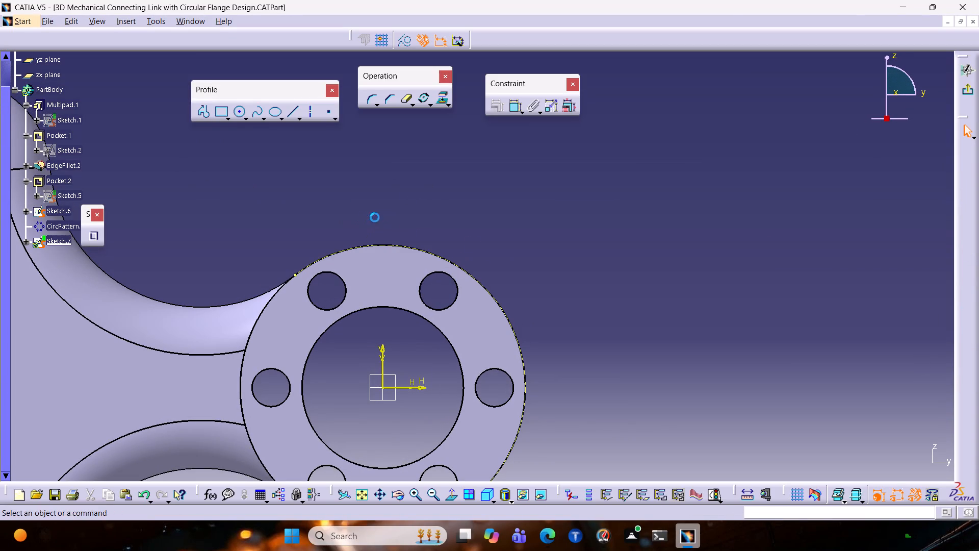
# Sketch a circle centred on the vertical axis, tangent to the top of the flange's outer edge, with a diameter of 8 mm.
pyautogui.click(238, 113)
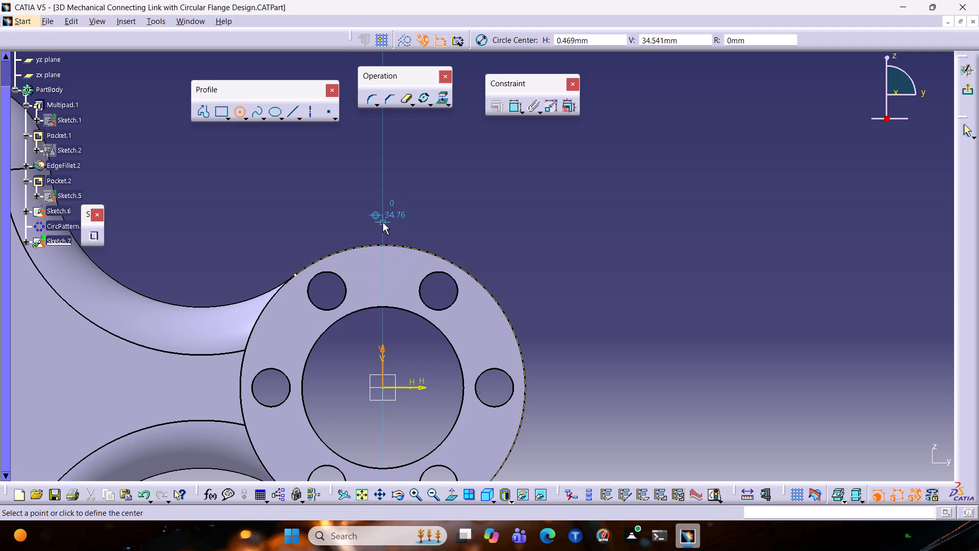
pyautogui.click(382, 222)
pyautogui.click(390, 243)
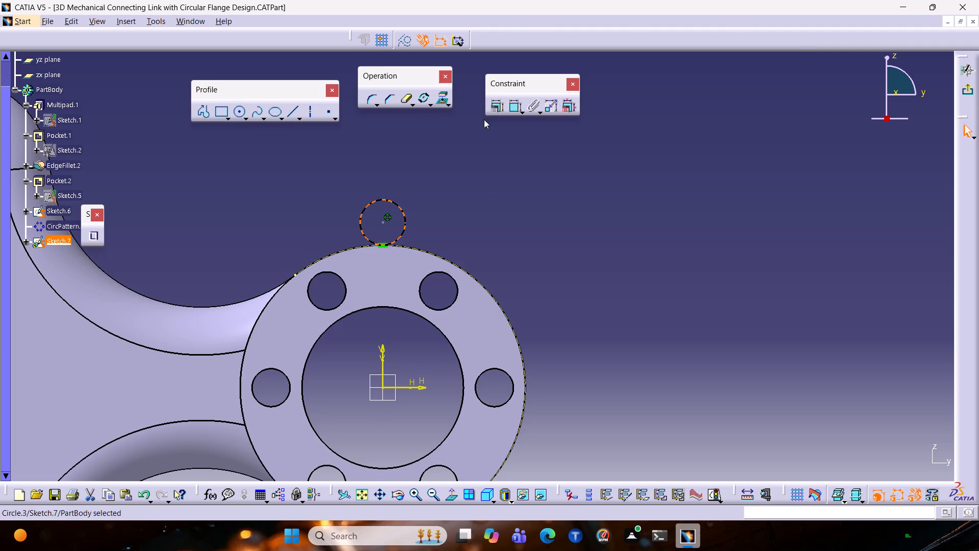
pyautogui.click(513, 103)
pyautogui.click(413, 197)
pyautogui.doubleClick(403, 191)
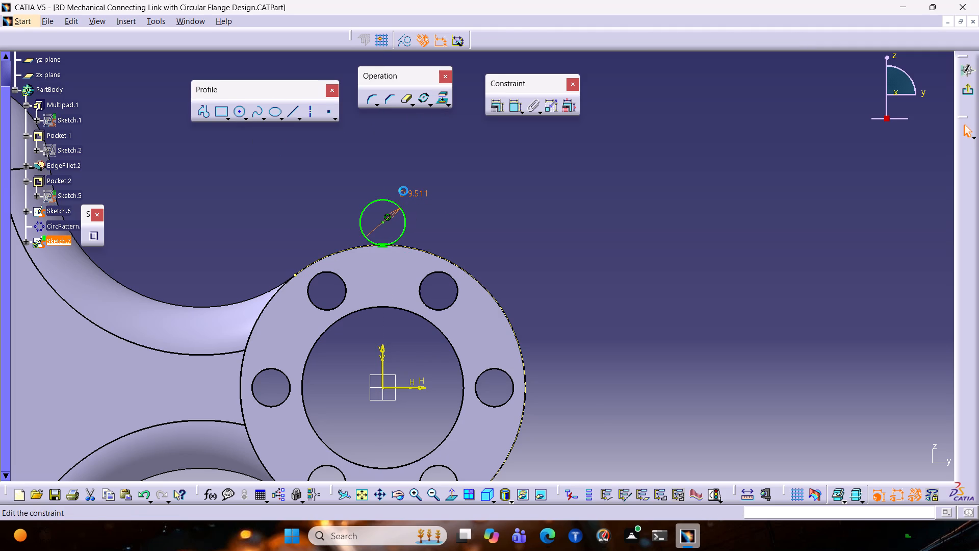
pyautogui.click(727, 464)
pyautogui.press('F12')
pyautogui.press('8')
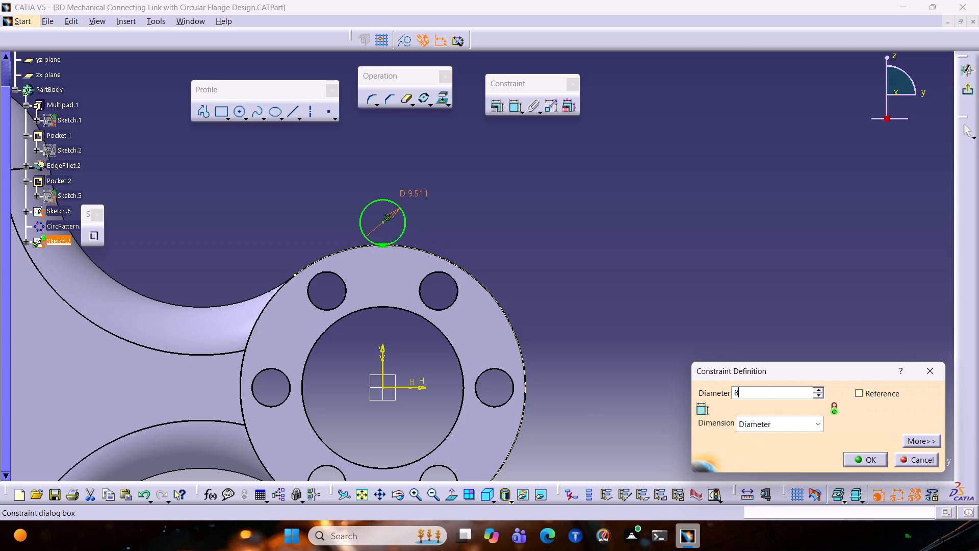
pyautogui.press('Return')
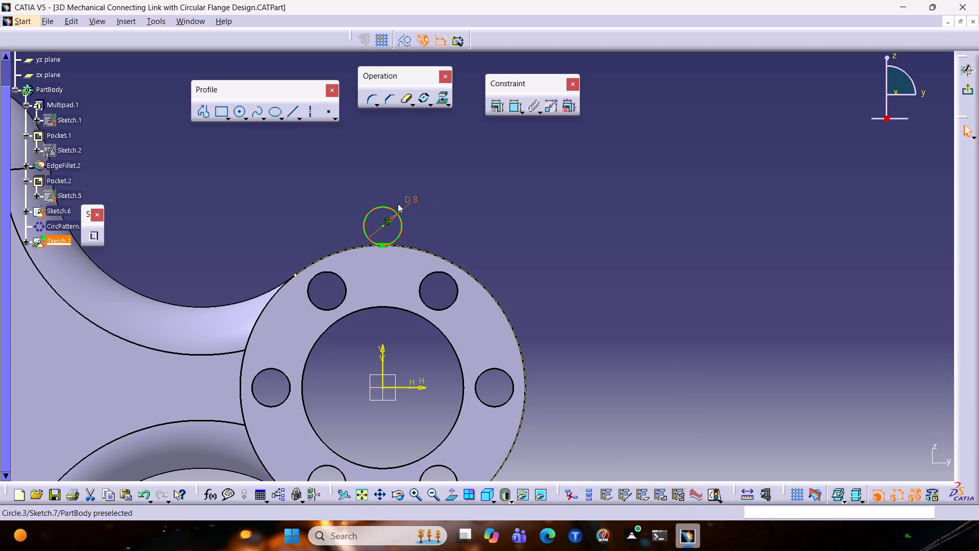
# Draw a vertical line spanning the full diameter of the 8 mm circle.
pyautogui.click(288, 115)
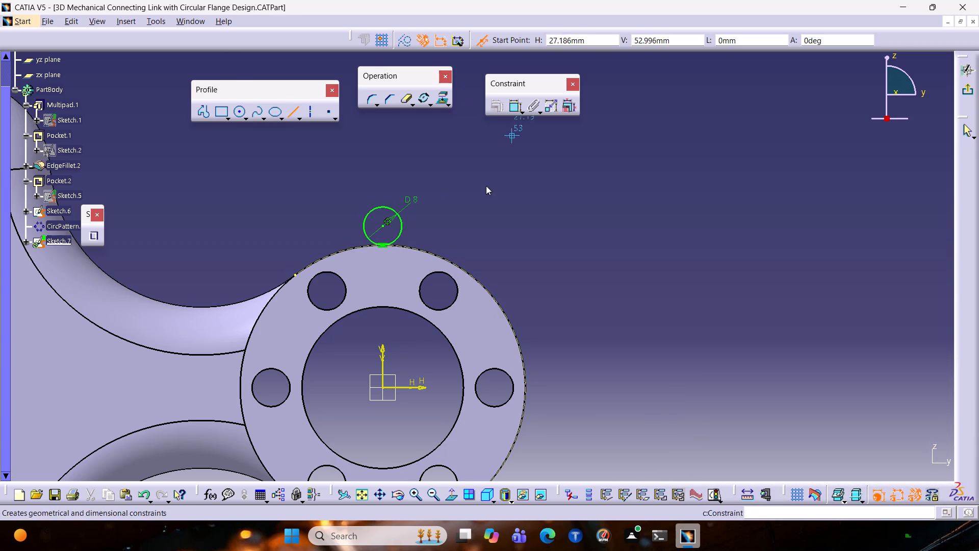
pyautogui.click(382, 226)
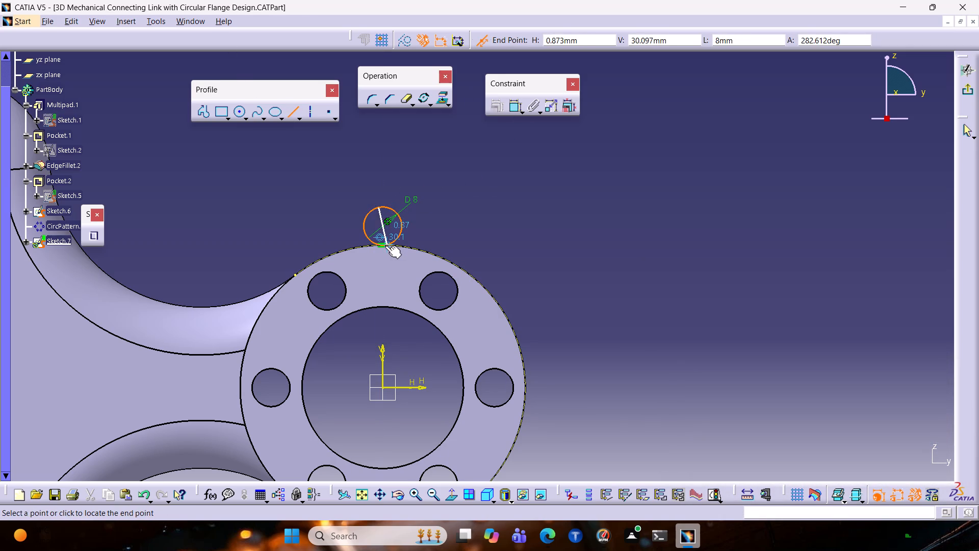
pyautogui.click(381, 247)
pyautogui.click(514, 231)
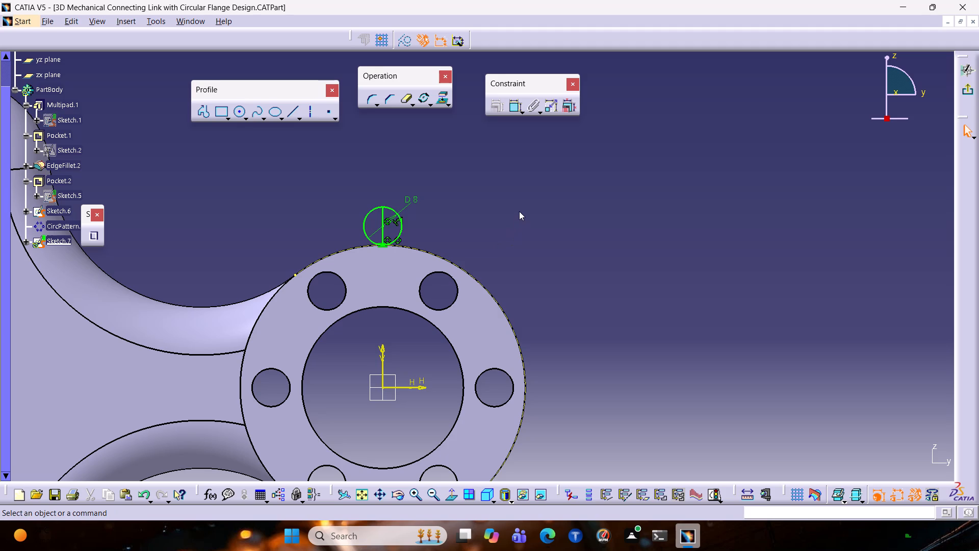
# Trim away the circle's half on the positive H side of the vertical line and exit the sketch.
pyautogui.doubleClick(406, 93)
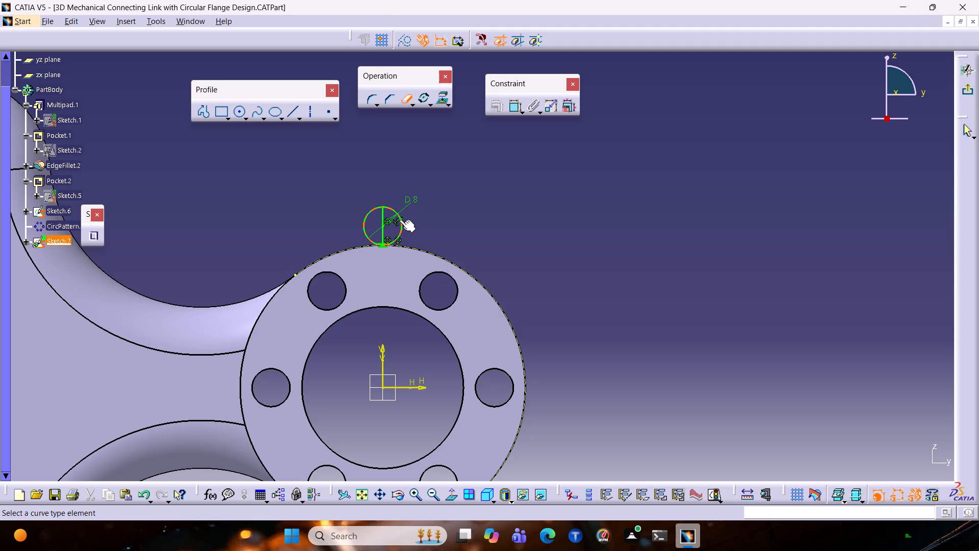
pyautogui.click(398, 223)
pyautogui.click(402, 223)
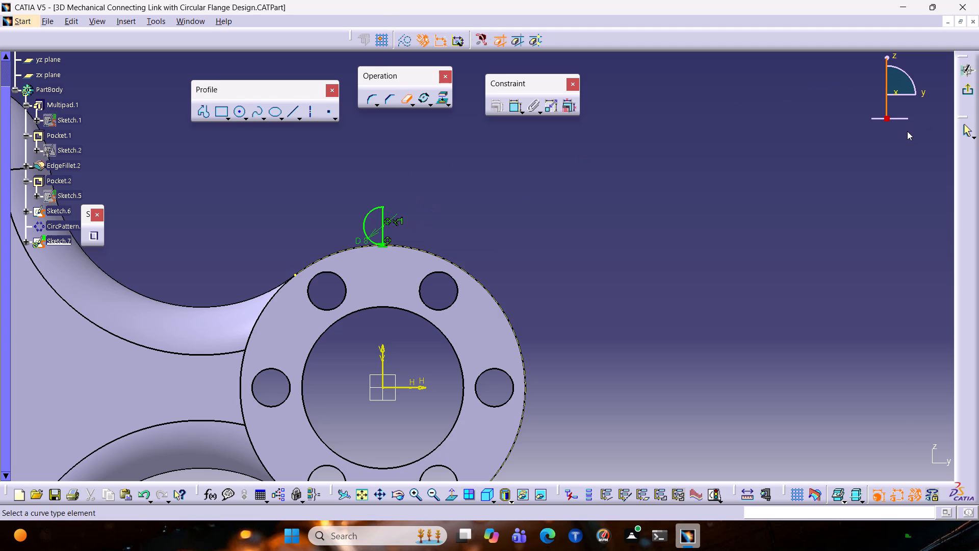
pyautogui.press('Delete')
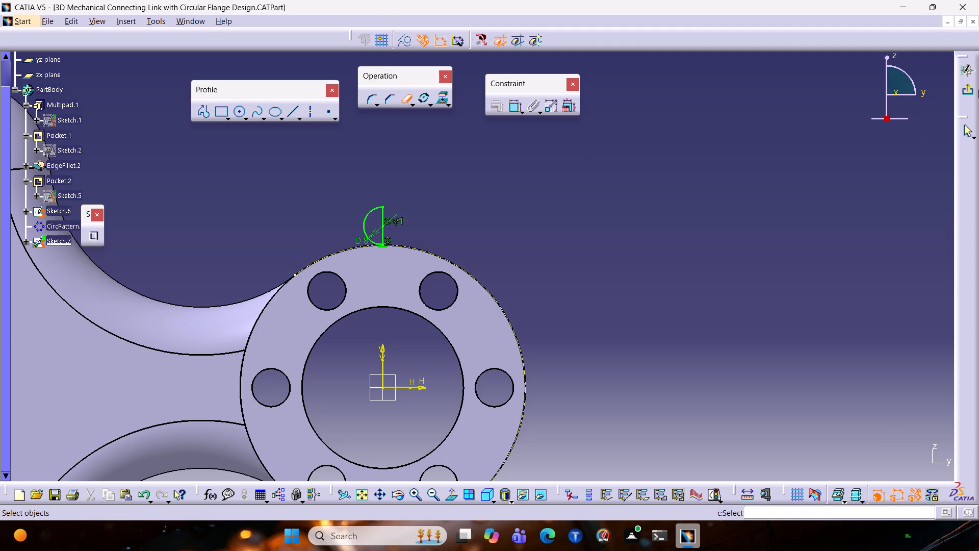
pyautogui.click(968, 87)
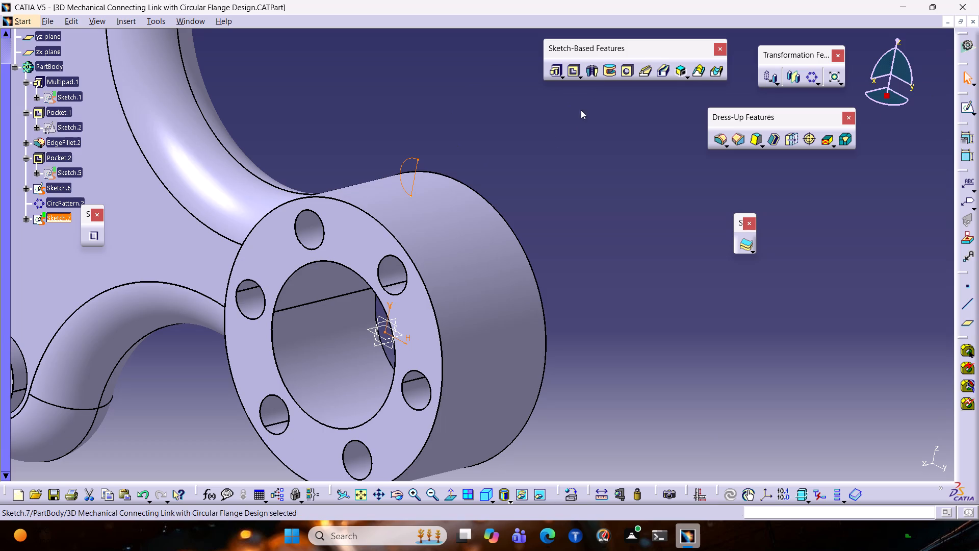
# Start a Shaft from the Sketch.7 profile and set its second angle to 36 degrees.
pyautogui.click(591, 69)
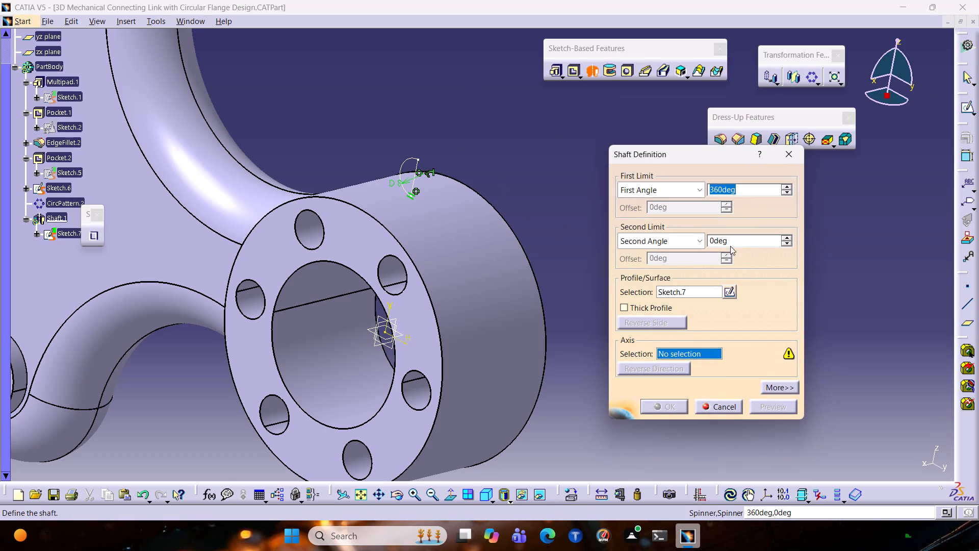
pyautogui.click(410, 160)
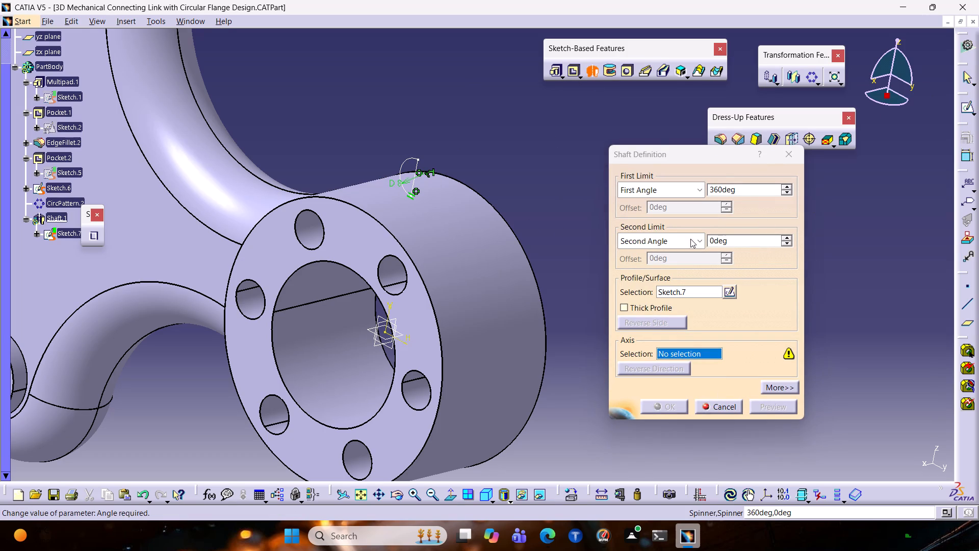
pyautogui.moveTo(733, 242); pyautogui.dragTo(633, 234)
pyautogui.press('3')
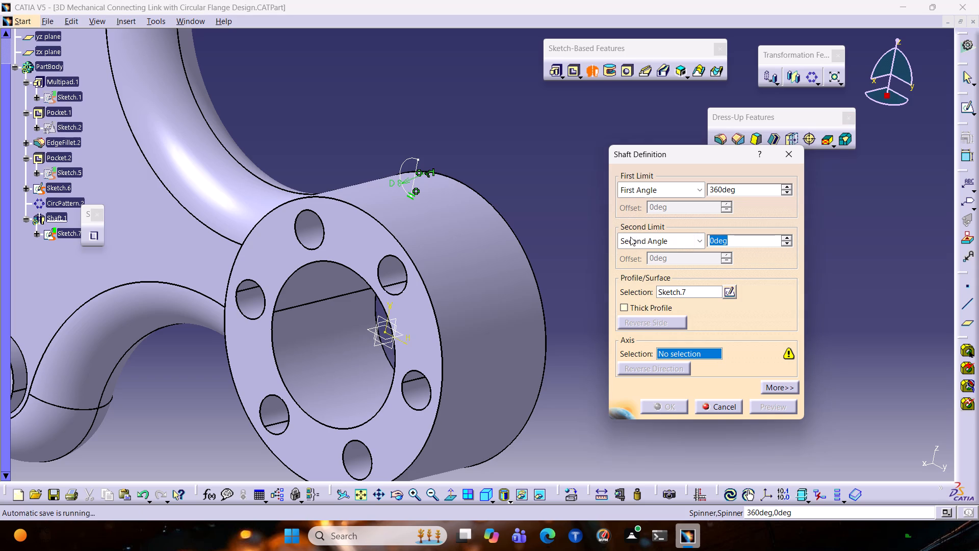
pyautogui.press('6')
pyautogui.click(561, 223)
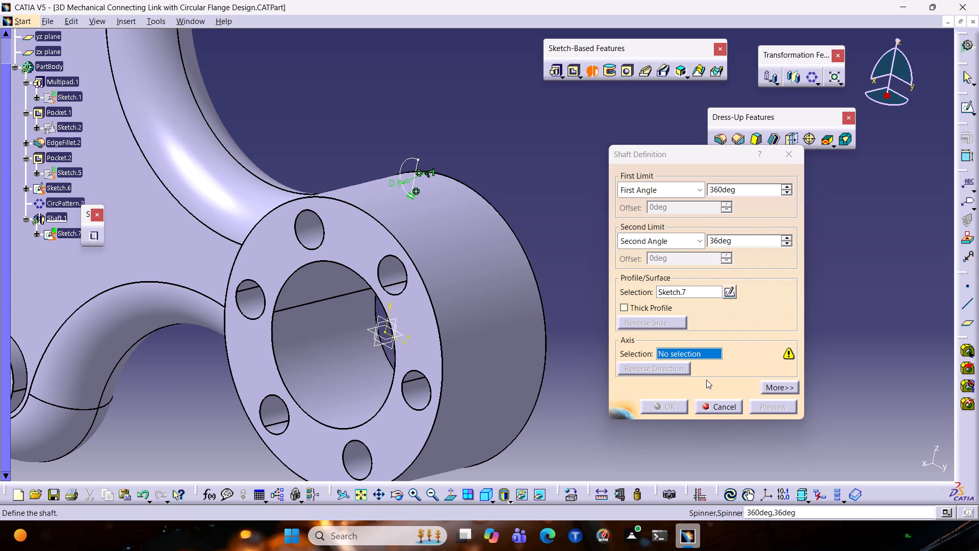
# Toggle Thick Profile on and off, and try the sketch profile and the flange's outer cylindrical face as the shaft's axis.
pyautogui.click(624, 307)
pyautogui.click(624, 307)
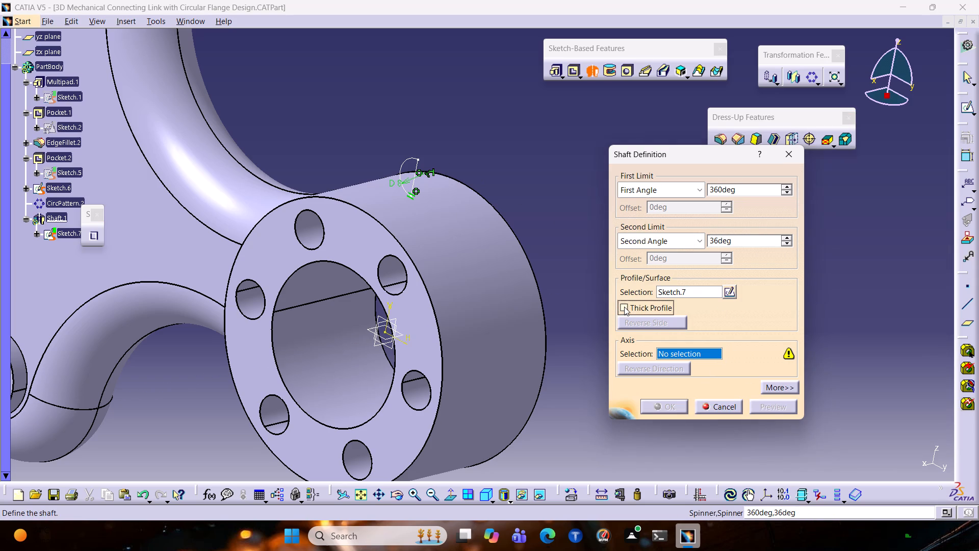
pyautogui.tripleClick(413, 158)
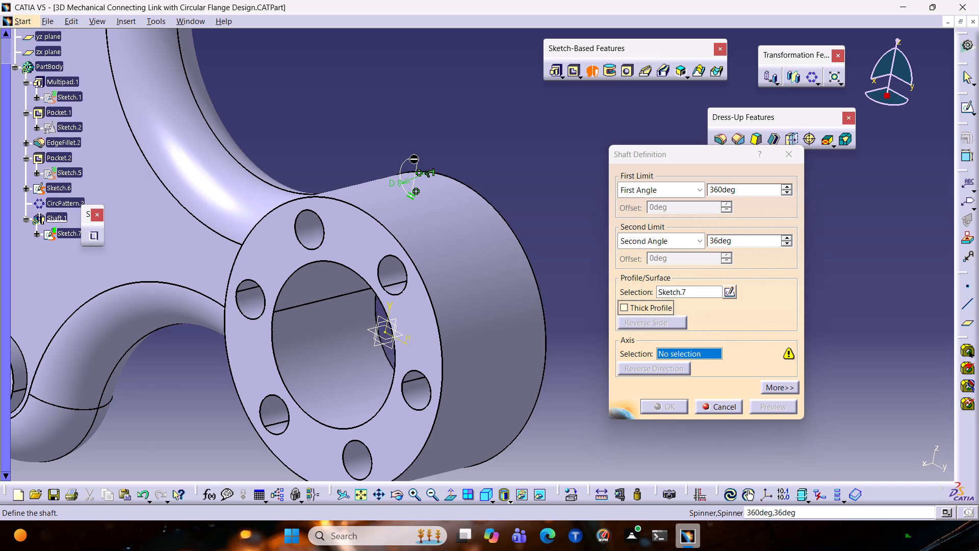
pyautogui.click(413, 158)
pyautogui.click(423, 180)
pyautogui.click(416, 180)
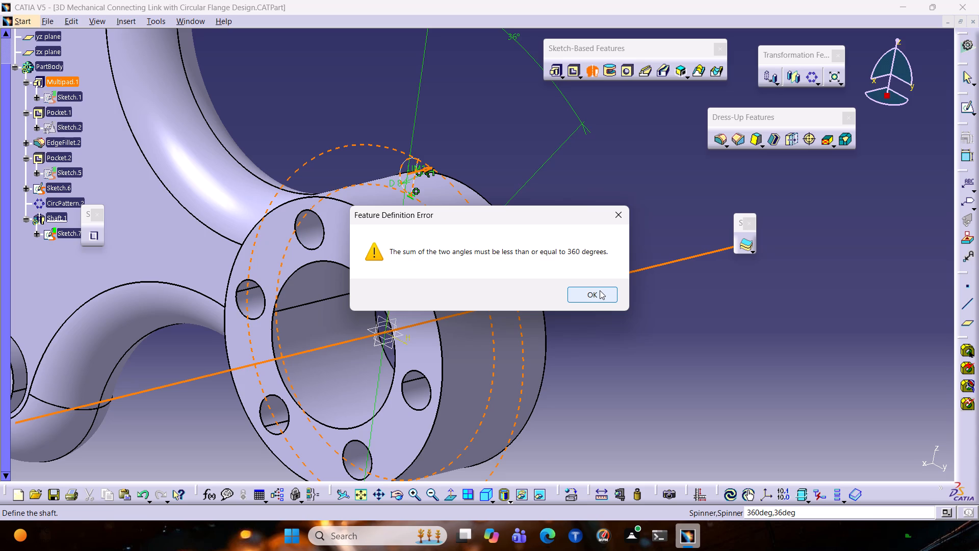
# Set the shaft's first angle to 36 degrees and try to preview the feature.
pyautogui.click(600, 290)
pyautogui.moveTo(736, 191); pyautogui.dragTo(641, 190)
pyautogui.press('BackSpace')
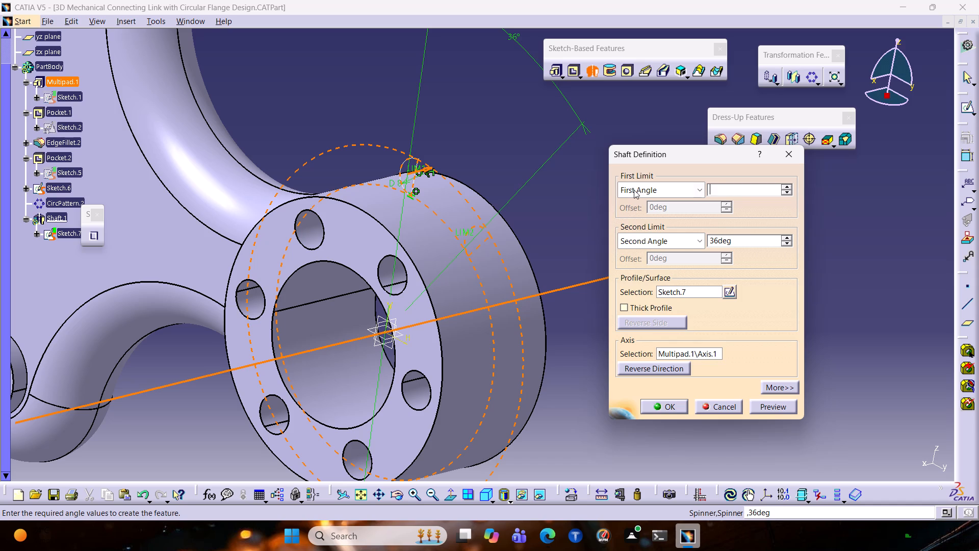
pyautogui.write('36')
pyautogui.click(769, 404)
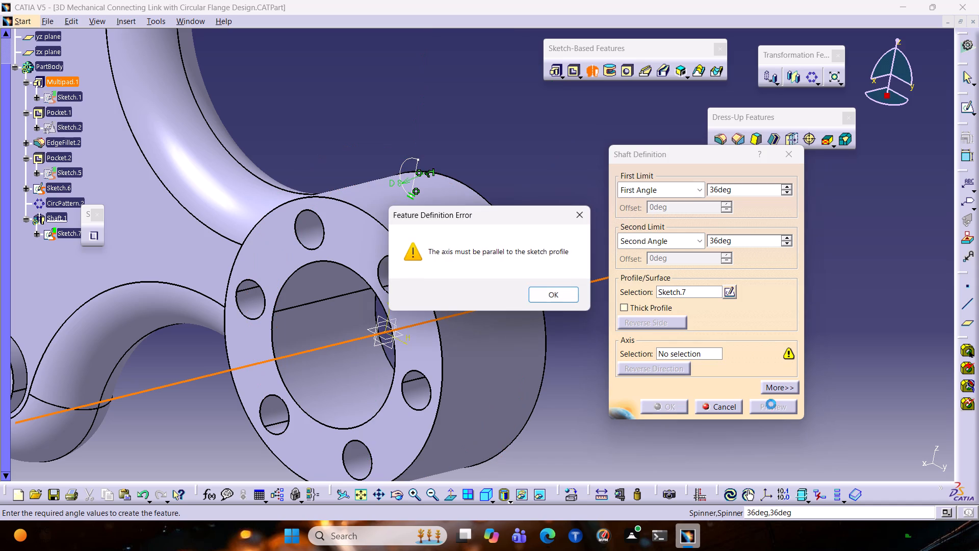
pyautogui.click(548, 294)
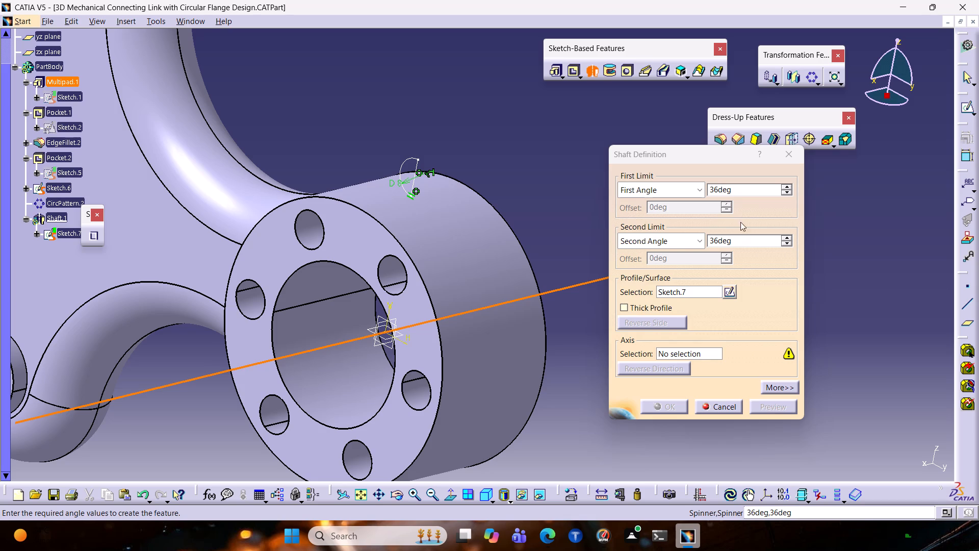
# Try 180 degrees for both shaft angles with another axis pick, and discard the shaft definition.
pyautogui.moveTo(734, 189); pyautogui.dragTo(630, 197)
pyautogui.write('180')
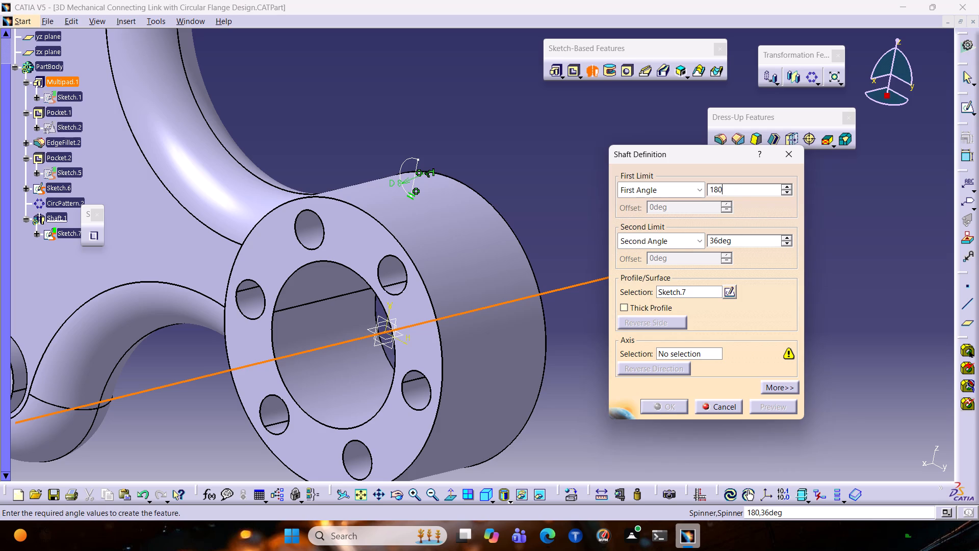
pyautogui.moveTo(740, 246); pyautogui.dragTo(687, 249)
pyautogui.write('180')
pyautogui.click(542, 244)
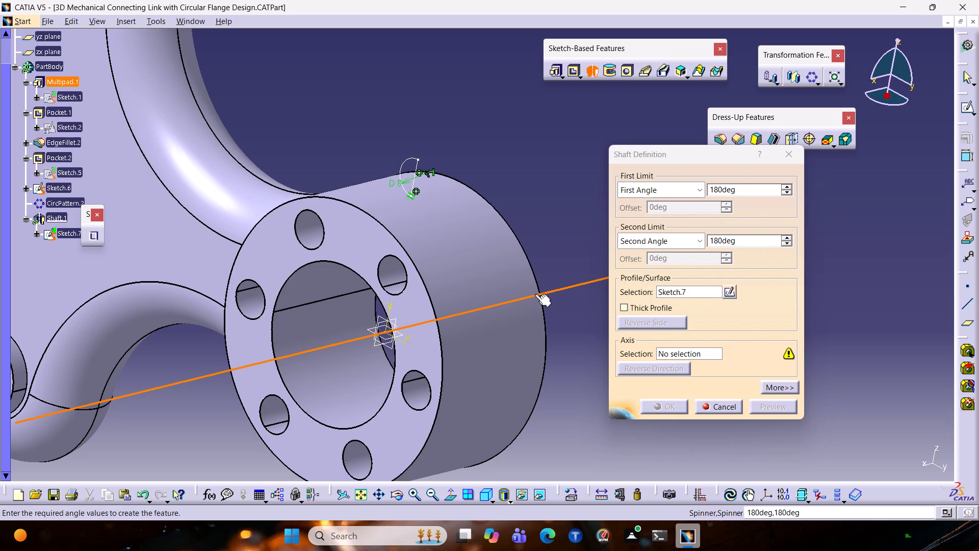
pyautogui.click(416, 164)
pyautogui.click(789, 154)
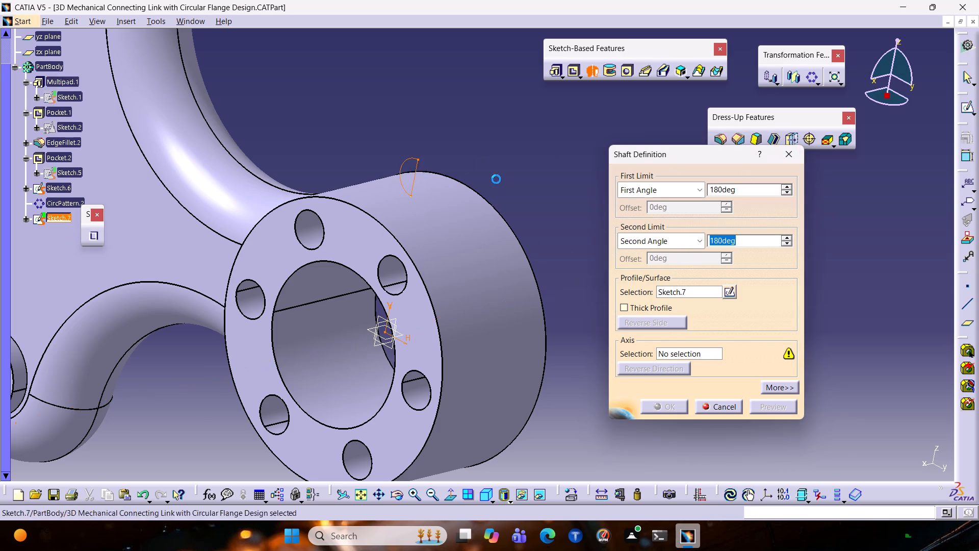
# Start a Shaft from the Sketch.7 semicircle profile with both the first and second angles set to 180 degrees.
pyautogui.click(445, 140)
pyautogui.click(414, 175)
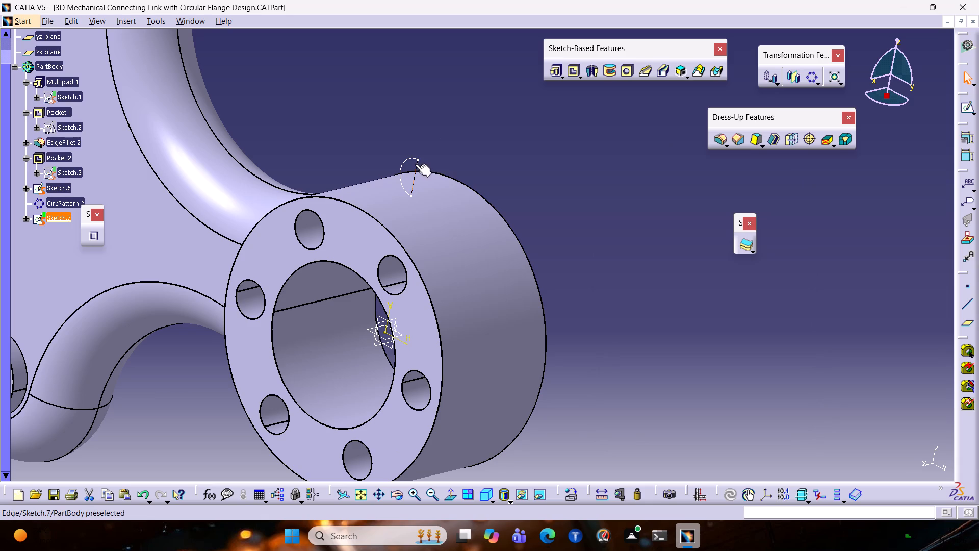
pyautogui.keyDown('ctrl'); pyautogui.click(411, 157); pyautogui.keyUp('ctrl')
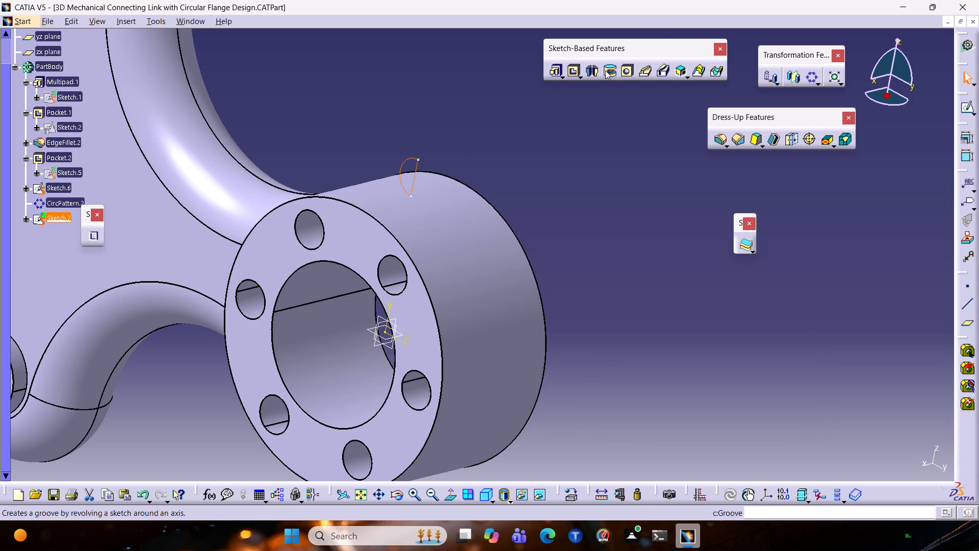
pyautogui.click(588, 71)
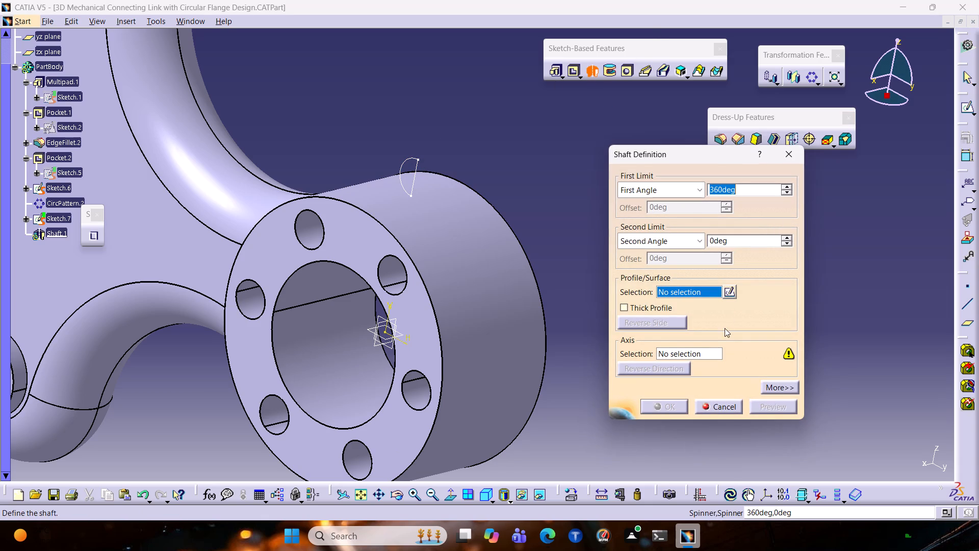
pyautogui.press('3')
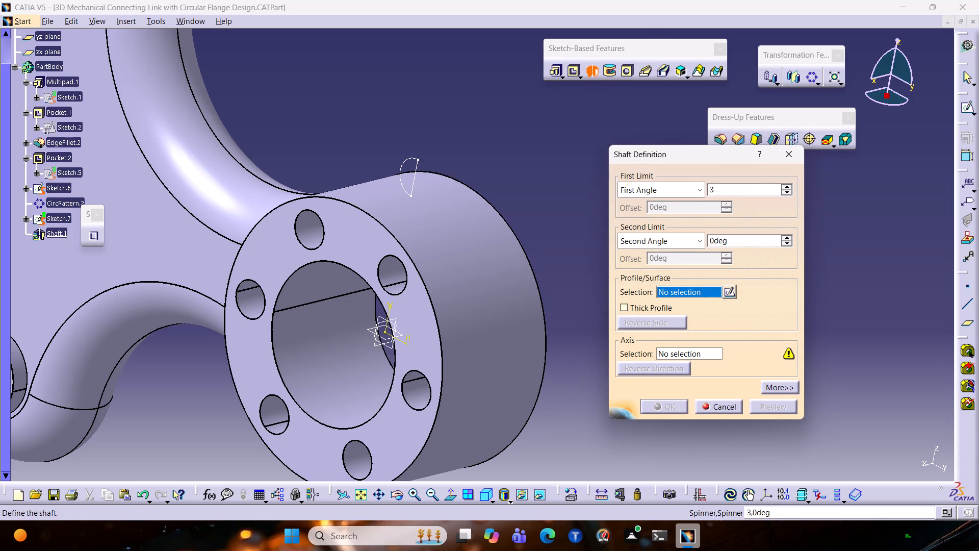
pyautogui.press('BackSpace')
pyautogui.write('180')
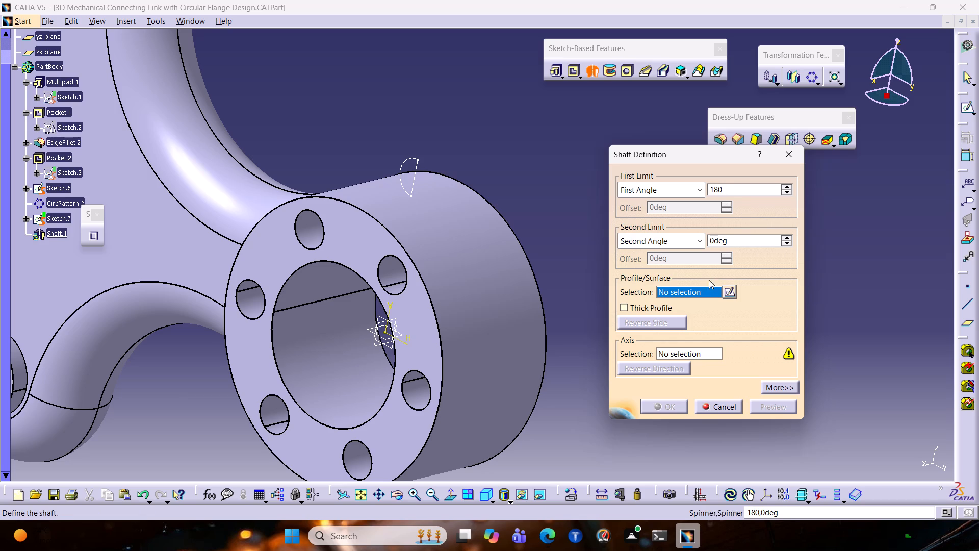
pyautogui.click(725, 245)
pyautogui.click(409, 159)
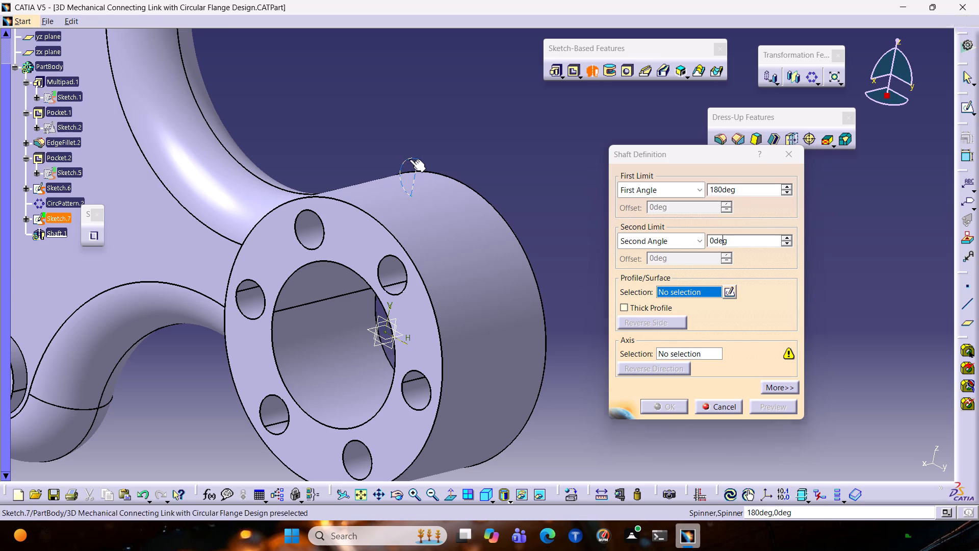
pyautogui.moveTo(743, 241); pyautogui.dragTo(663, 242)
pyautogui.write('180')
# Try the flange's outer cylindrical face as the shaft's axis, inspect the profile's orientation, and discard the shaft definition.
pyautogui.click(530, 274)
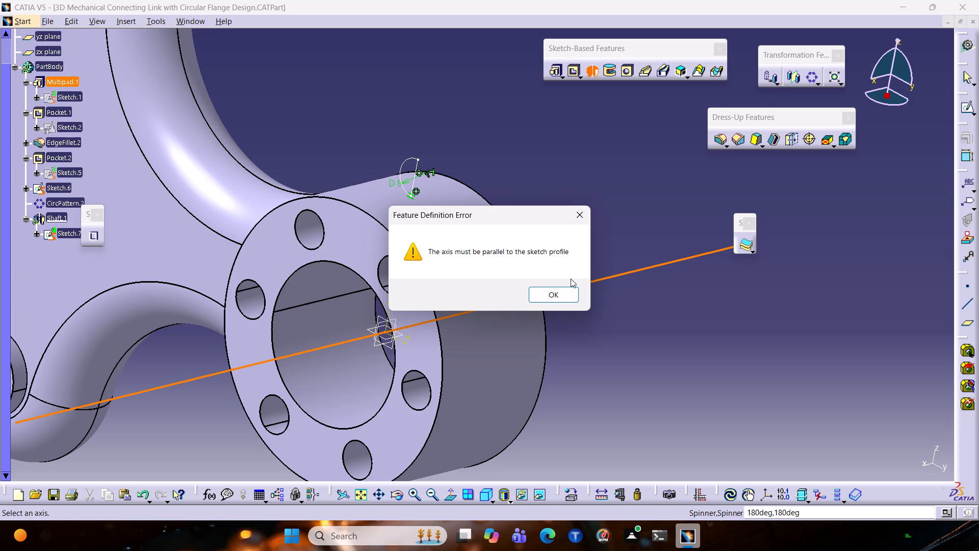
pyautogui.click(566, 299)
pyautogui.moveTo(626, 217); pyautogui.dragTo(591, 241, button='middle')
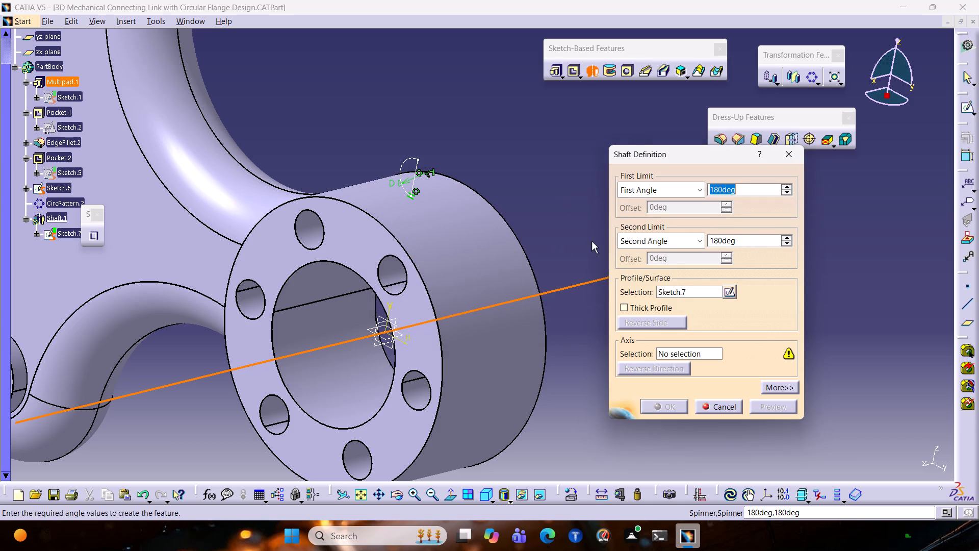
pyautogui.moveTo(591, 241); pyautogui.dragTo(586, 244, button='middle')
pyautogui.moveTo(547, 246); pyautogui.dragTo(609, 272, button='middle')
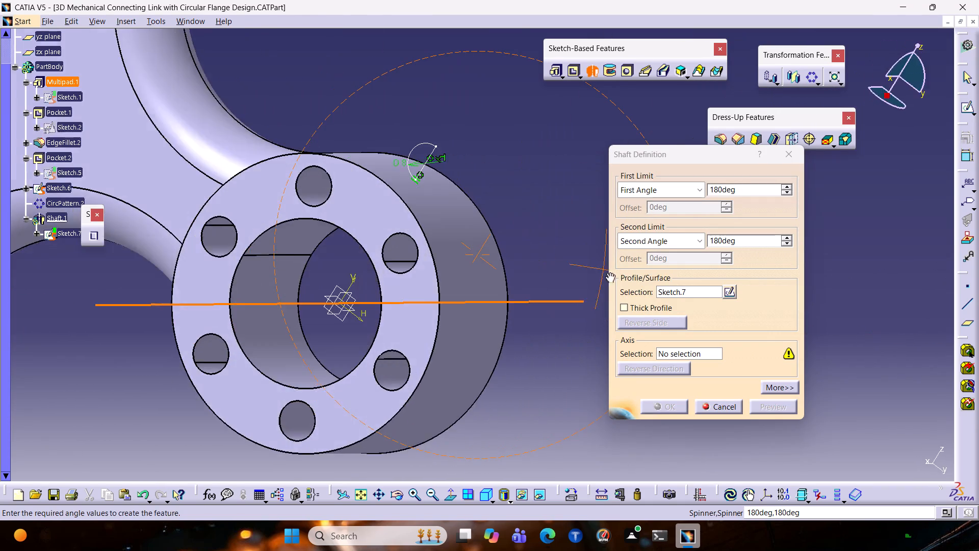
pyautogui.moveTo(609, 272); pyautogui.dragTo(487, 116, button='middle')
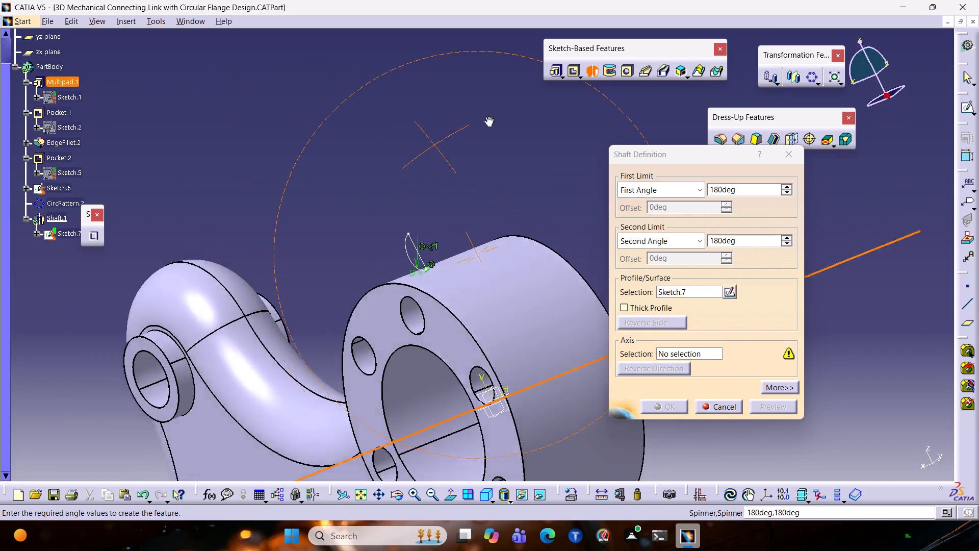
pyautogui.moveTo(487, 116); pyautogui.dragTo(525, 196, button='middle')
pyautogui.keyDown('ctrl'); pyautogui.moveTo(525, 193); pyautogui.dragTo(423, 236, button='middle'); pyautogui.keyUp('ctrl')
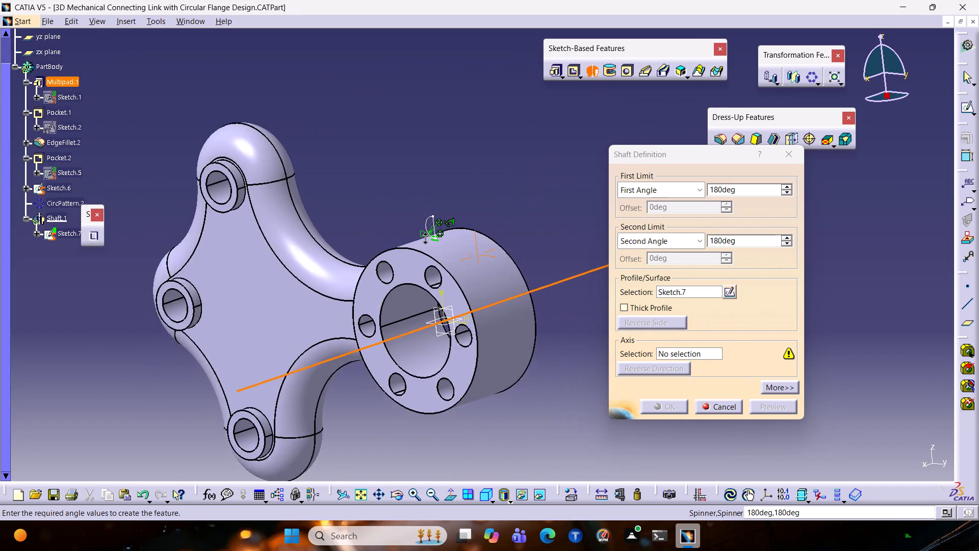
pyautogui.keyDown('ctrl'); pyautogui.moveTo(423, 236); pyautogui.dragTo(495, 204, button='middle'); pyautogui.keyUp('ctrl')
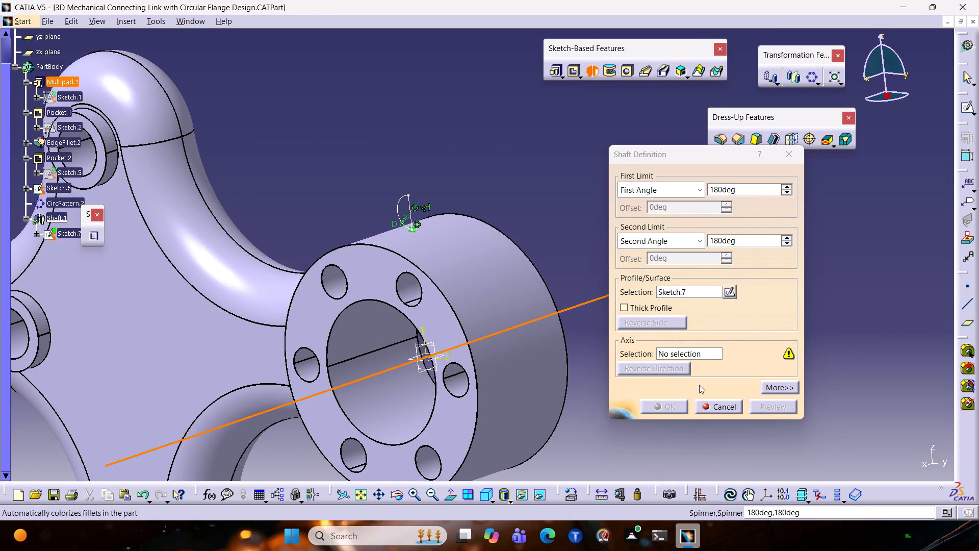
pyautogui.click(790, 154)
# Start a new Shaft from the Sketch.7 profile and set both its first and second angles to 180 degrees.
pyautogui.click(578, 236)
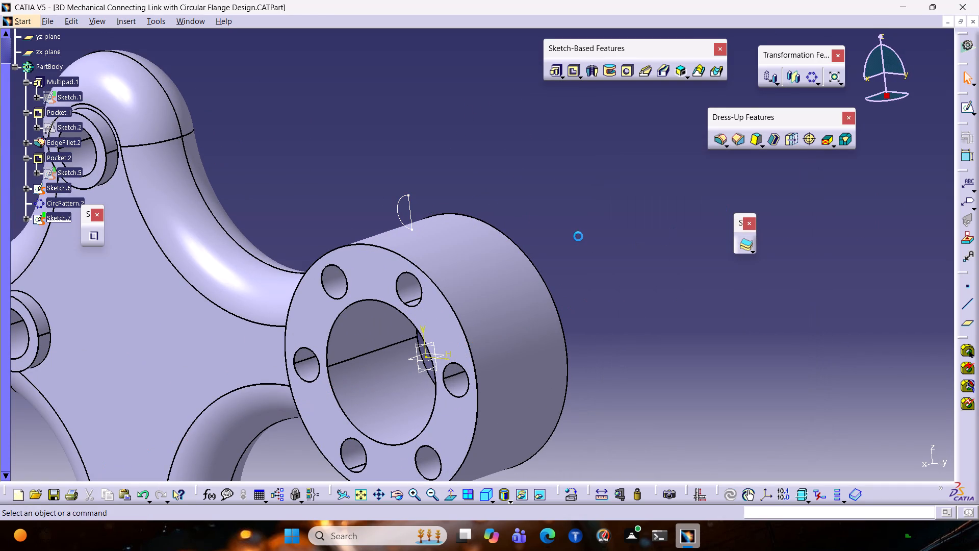
pyautogui.click(400, 194)
pyautogui.keyDown('ctrl'); pyautogui.click(410, 202); pyautogui.keyUp('ctrl')
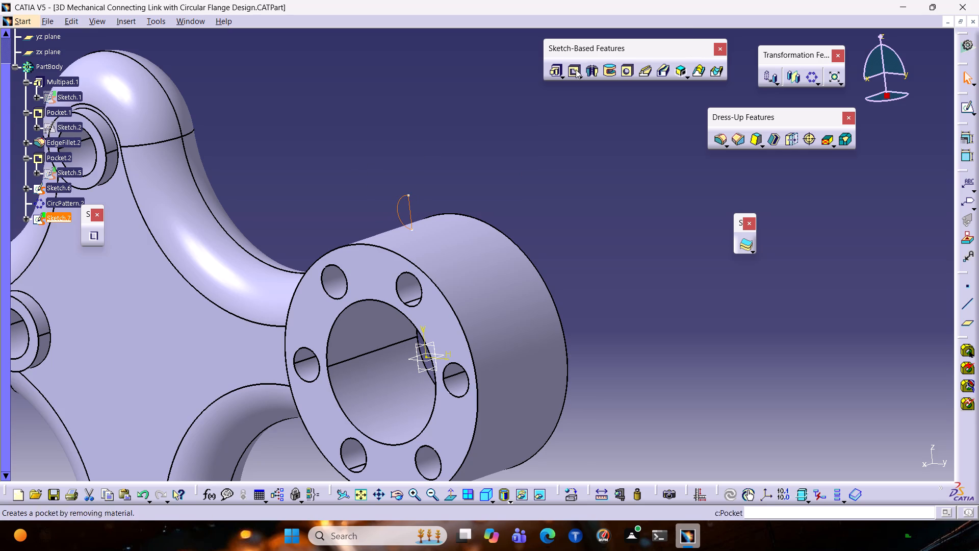
pyautogui.click(589, 69)
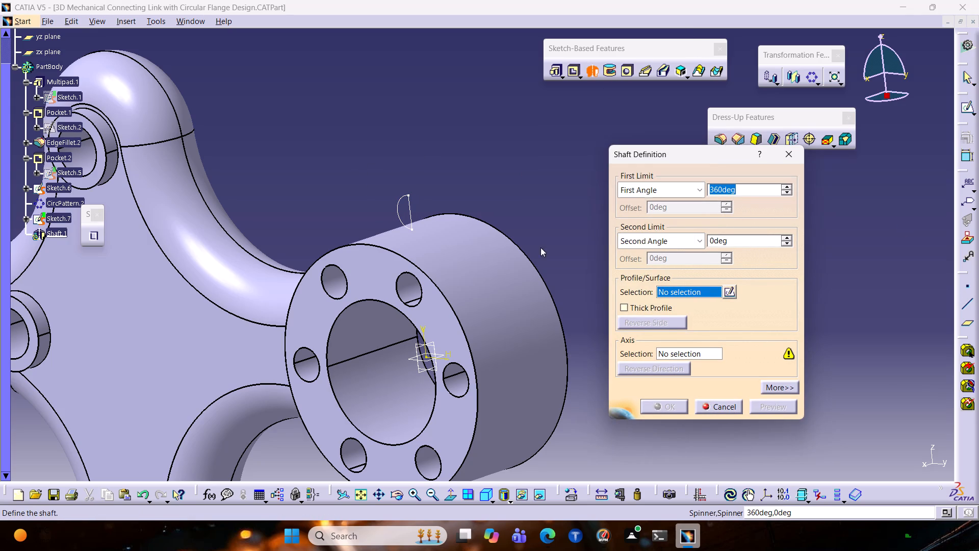
pyautogui.click(410, 211)
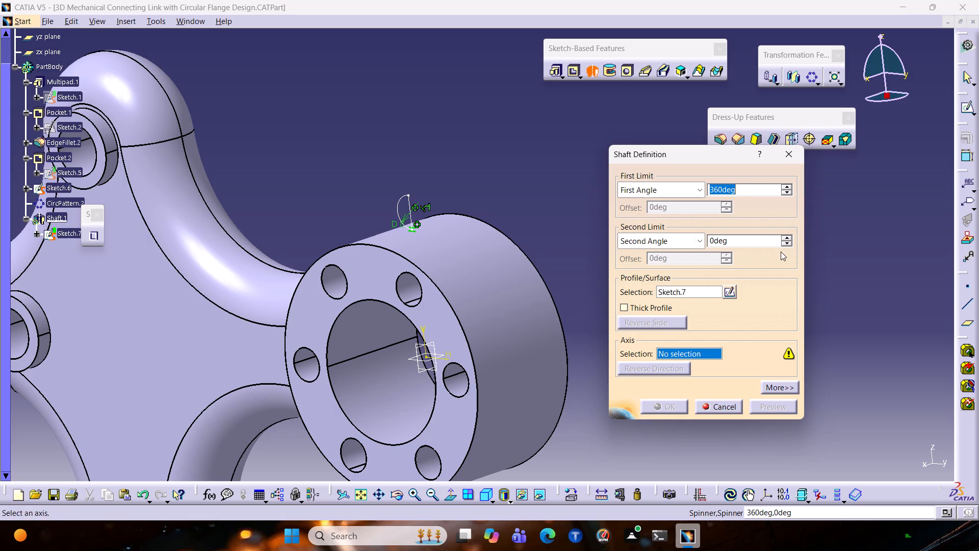
pyautogui.moveTo(741, 241); pyautogui.dragTo(675, 242)
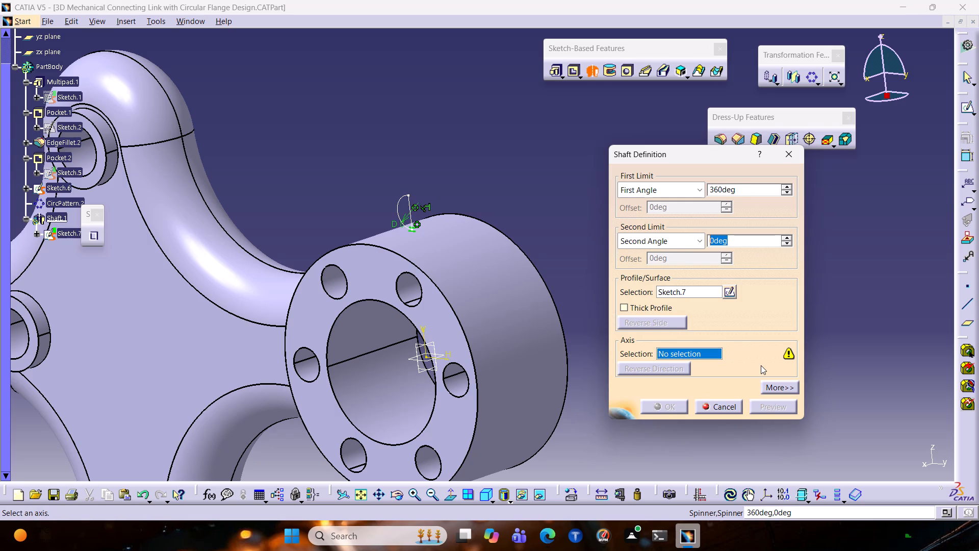
pyautogui.write('180')
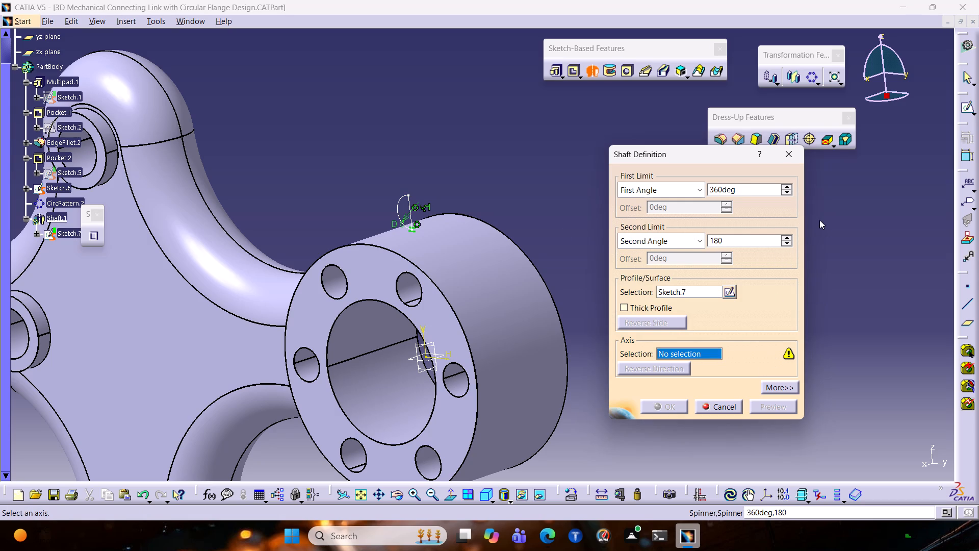
pyautogui.moveTo(751, 191); pyautogui.dragTo(591, 185)
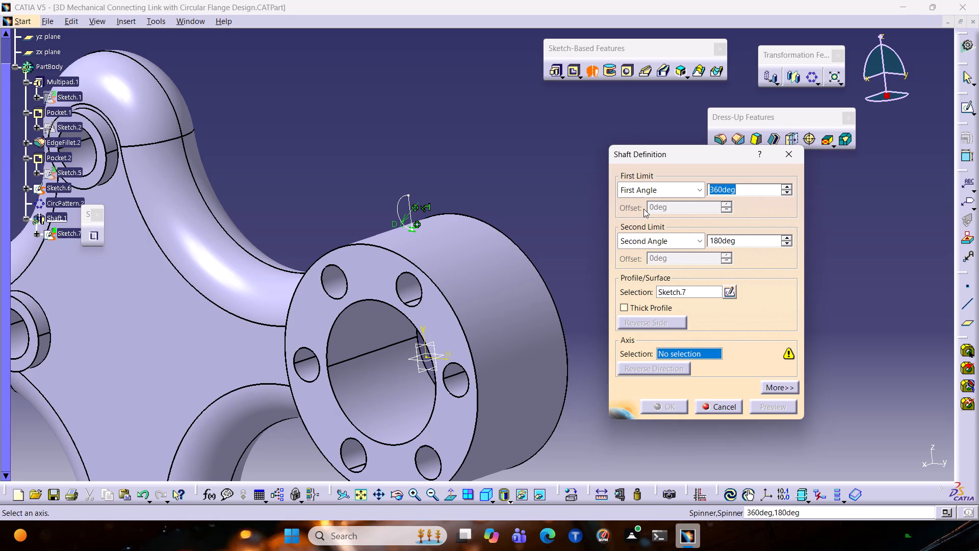
pyautogui.write('180')
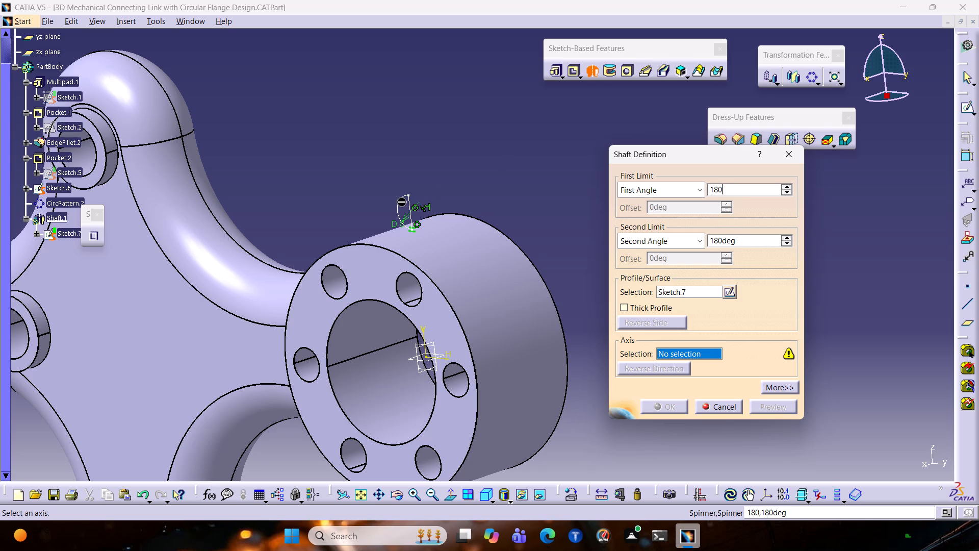
# Use the straight edge of the semicircle profile as the shaft's axis, preview the sphere from several sides, and create it.
pyautogui.click(403, 201)
pyautogui.click(409, 207)
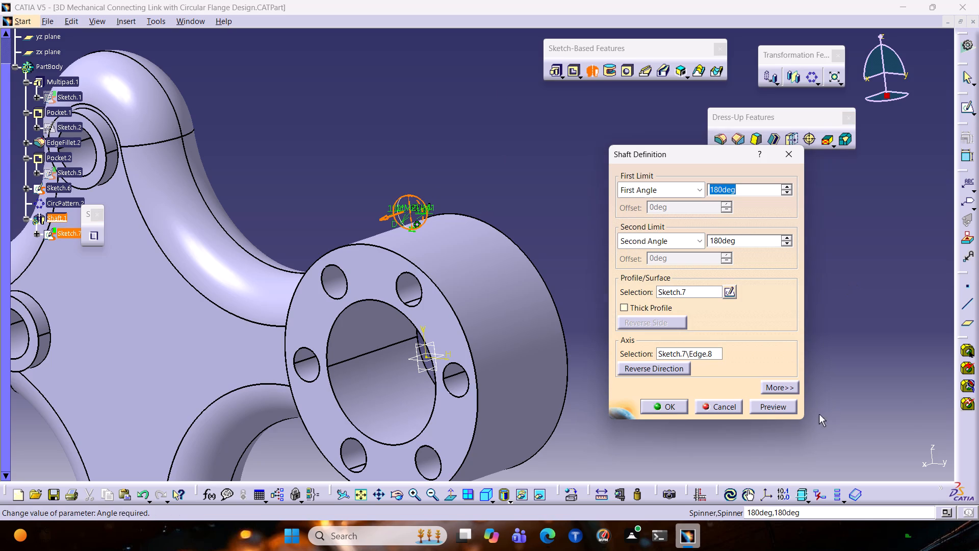
pyautogui.click(785, 410)
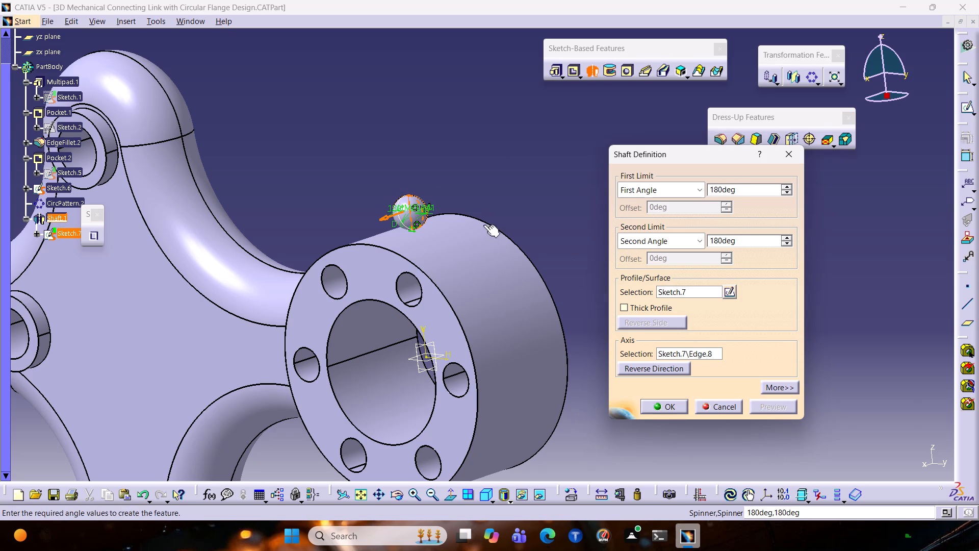
pyautogui.moveTo(541, 215); pyautogui.dragTo(355, 257, button='middle')
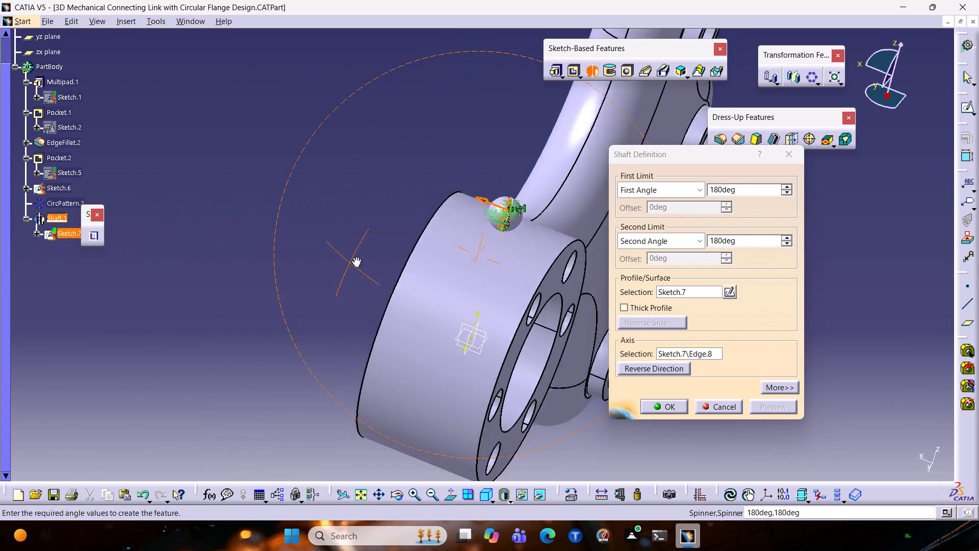
pyautogui.moveTo(355, 257); pyautogui.dragTo(473, 226, button='middle')
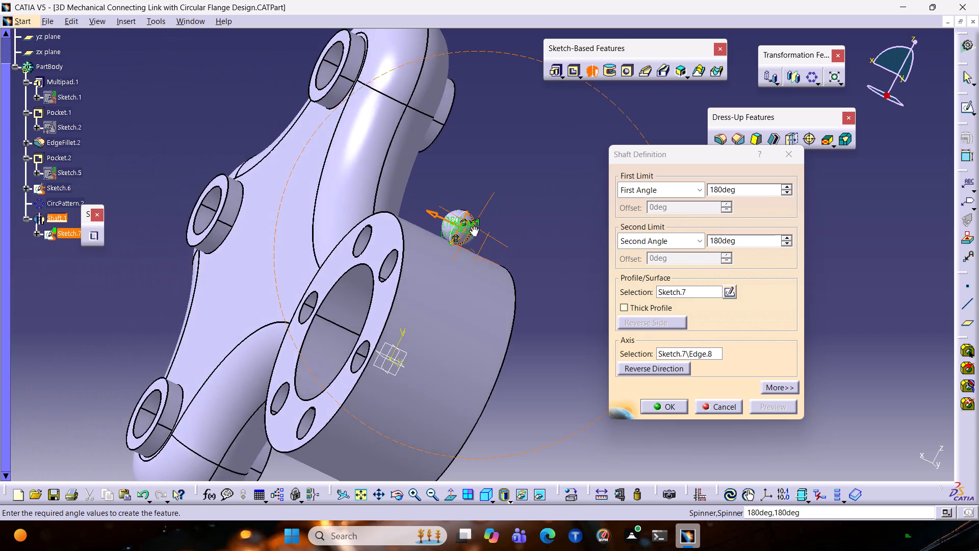
pyautogui.moveTo(473, 226); pyautogui.dragTo(516, 226, button='middle')
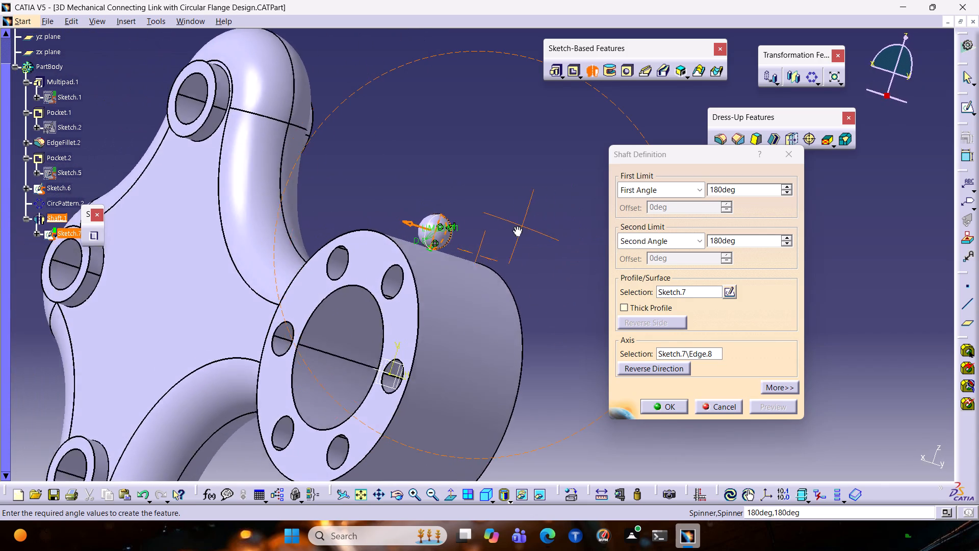
pyautogui.moveTo(516, 226); pyautogui.dragTo(550, 262, button='middle')
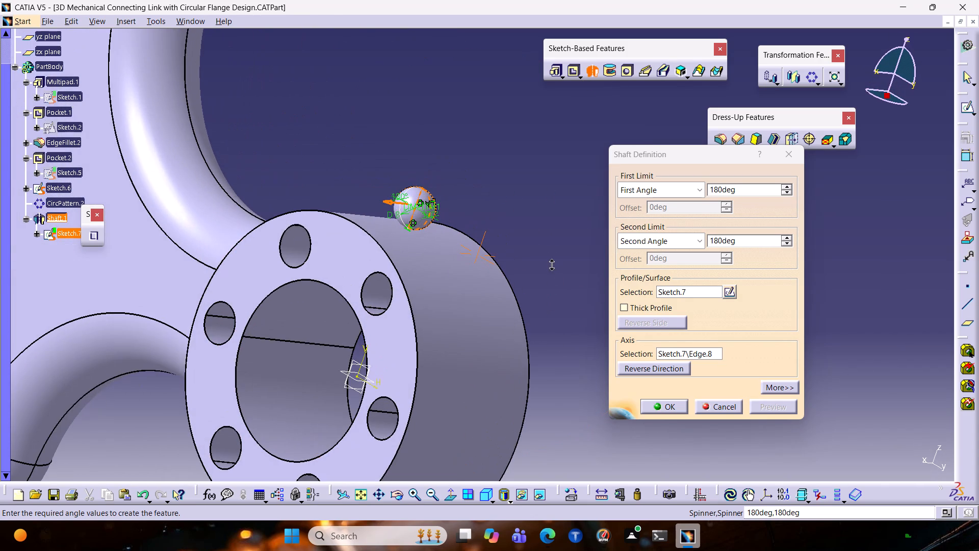
pyautogui.moveTo(550, 262); pyautogui.dragTo(565, 261, button='middle')
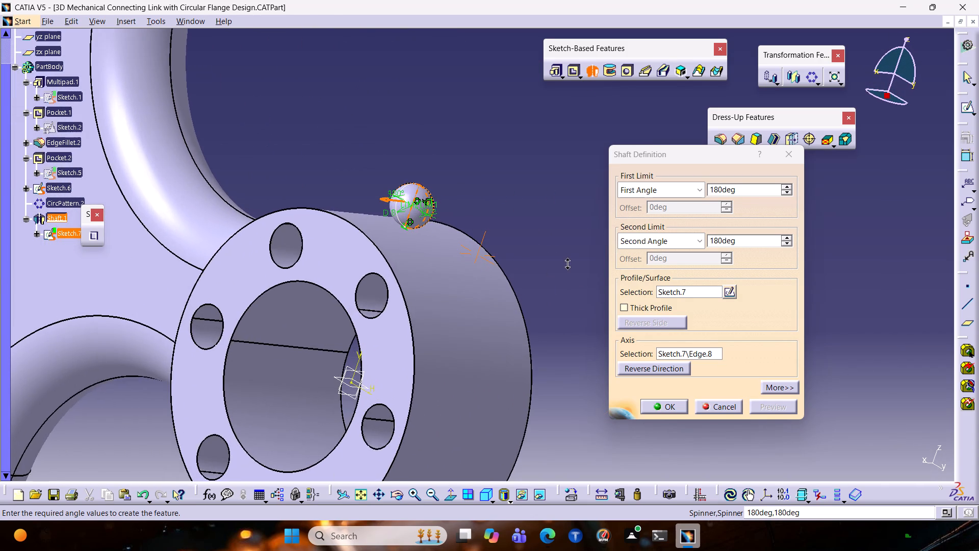
pyautogui.moveTo(565, 261); pyautogui.dragTo(564, 266, button='middle')
pyautogui.click(665, 408)
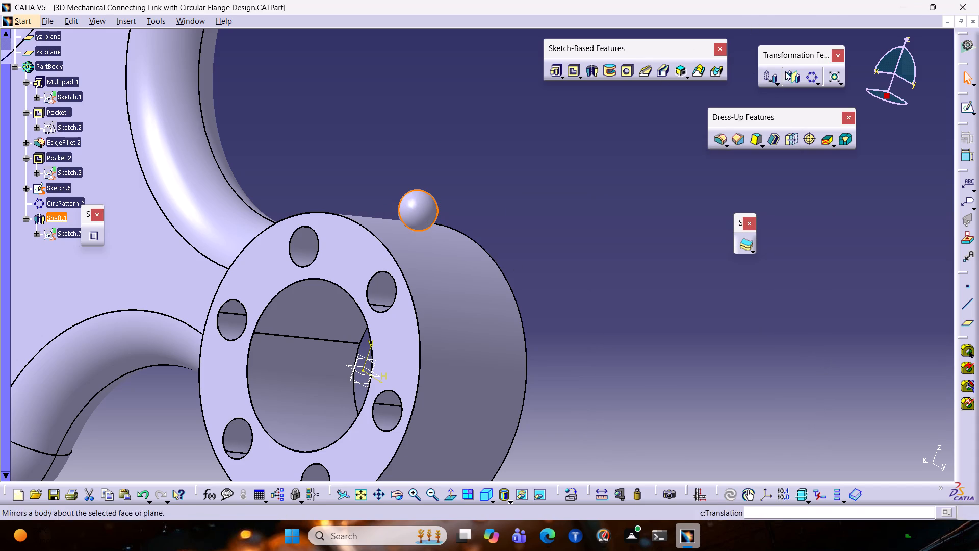
# Start a circular pattern of the sphere with 10 instances arranged as a complete crown.
pyautogui.click(814, 77)
pyautogui.doubleClick(810, 72)
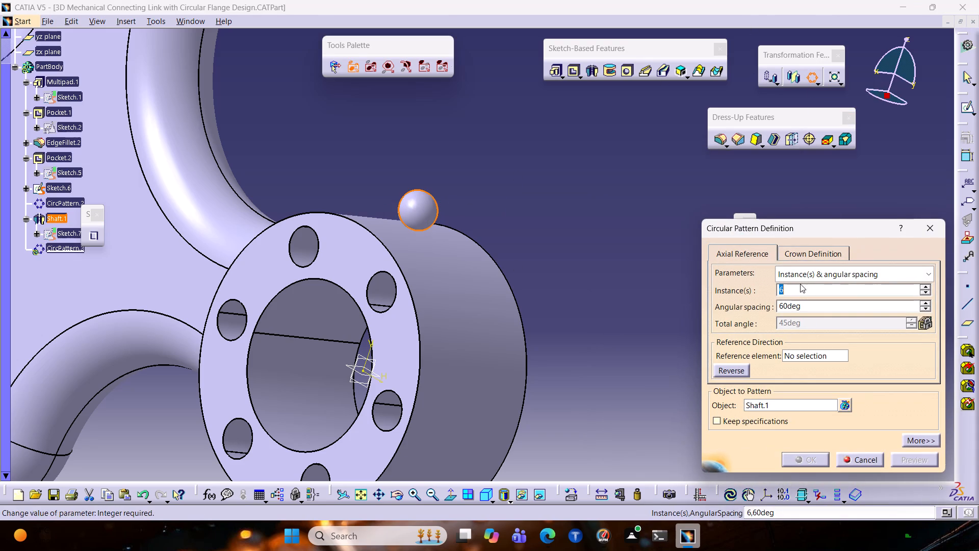
pyautogui.write('10')
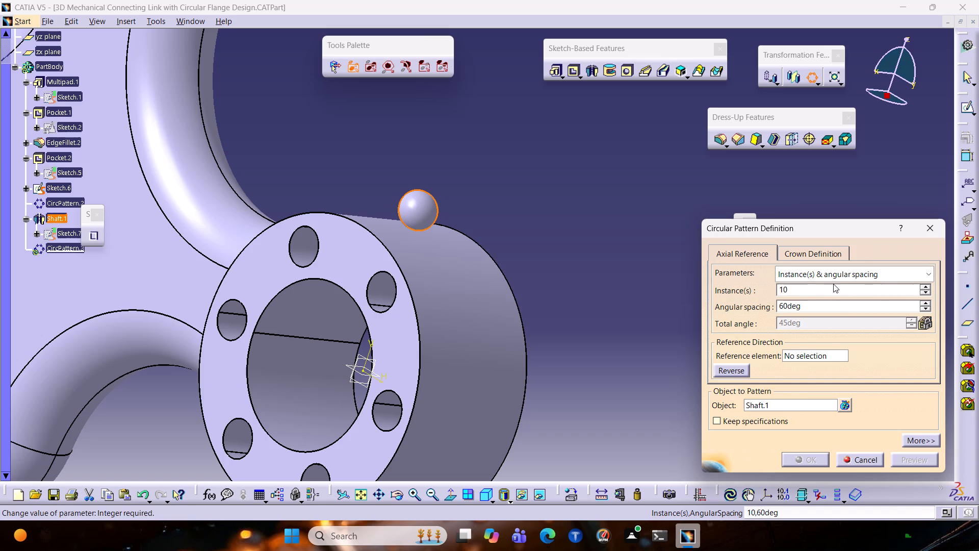
pyautogui.click(835, 281)
pyautogui.click(849, 332)
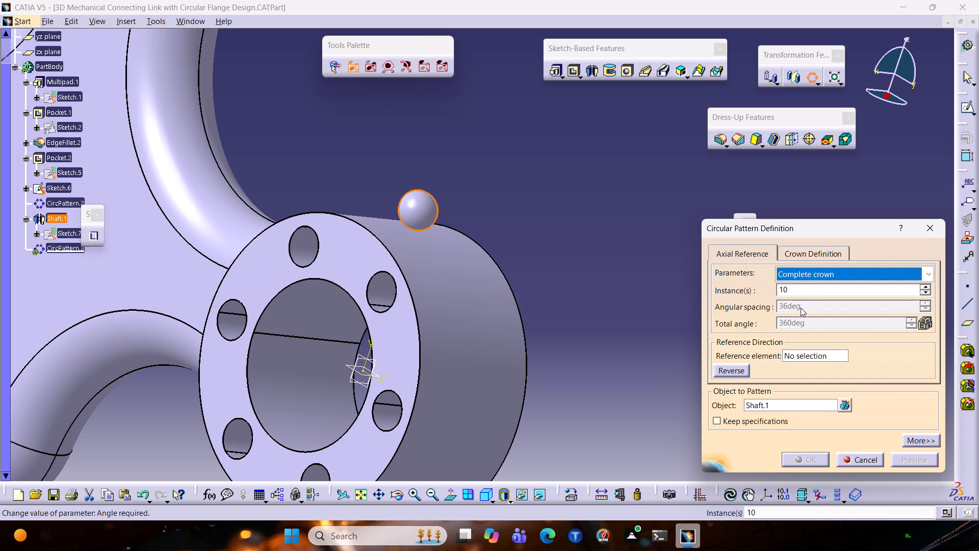
# Set the flange's outer cylindrical face as the circular pattern's reference element and preview the pattern.
pyautogui.click(413, 208)
pyautogui.click(417, 280)
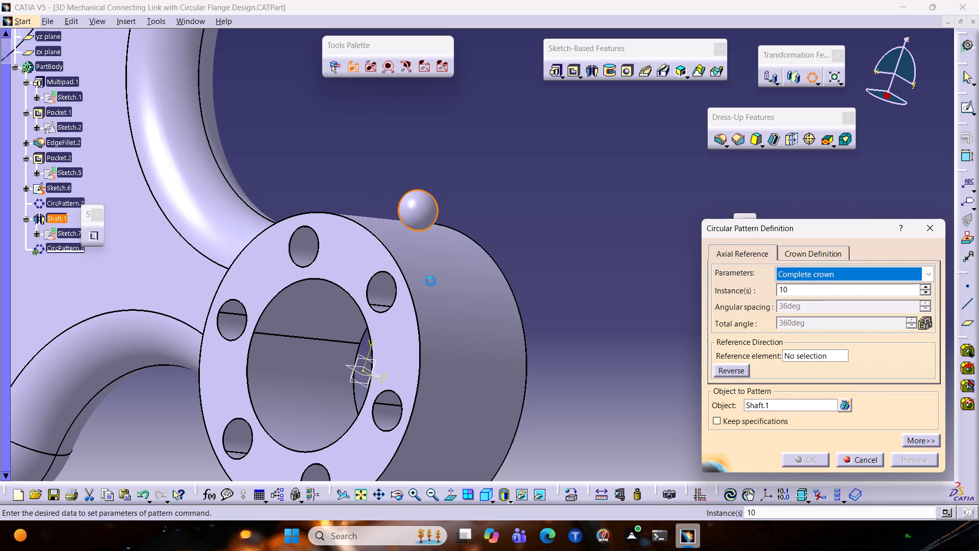
pyautogui.click(440, 279)
pyautogui.click(503, 333)
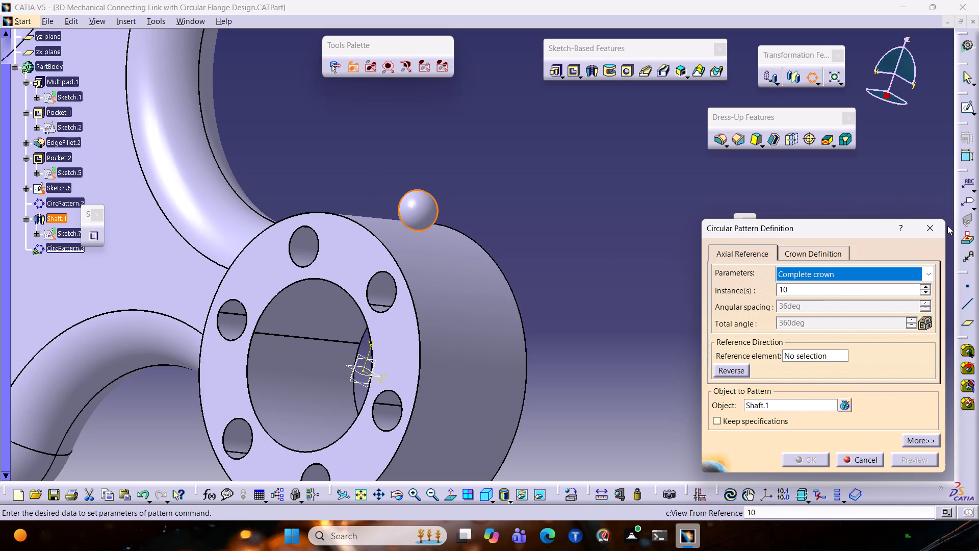
pyautogui.click(825, 354)
pyautogui.click(455, 295)
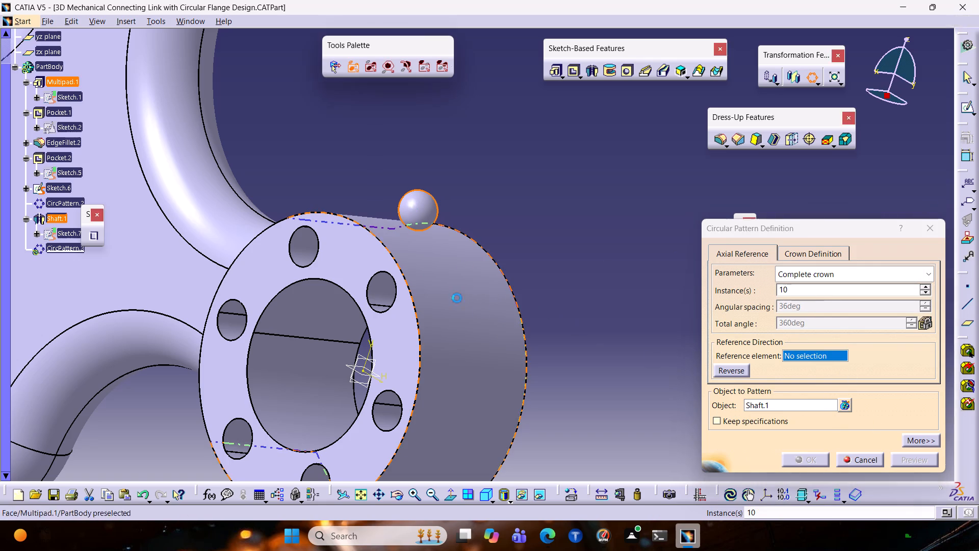
pyautogui.click(900, 458)
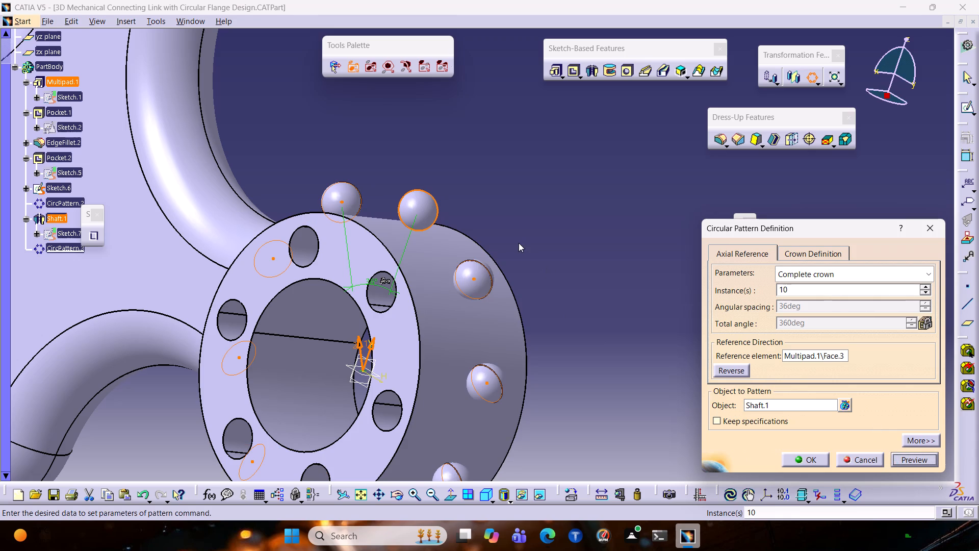
# Check the previewed sphere pattern from several sides and create the 10-instance complete-crown circular pattern around the flange's outer cylindrical face.
pyautogui.keyDown('ctrl'); pyautogui.moveTo(521, 237); pyautogui.dragTo(503, 288, button='middle'); pyautogui.keyUp('ctrl')
pyautogui.moveTo(519, 314); pyautogui.dragTo(355, 309, button='middle')
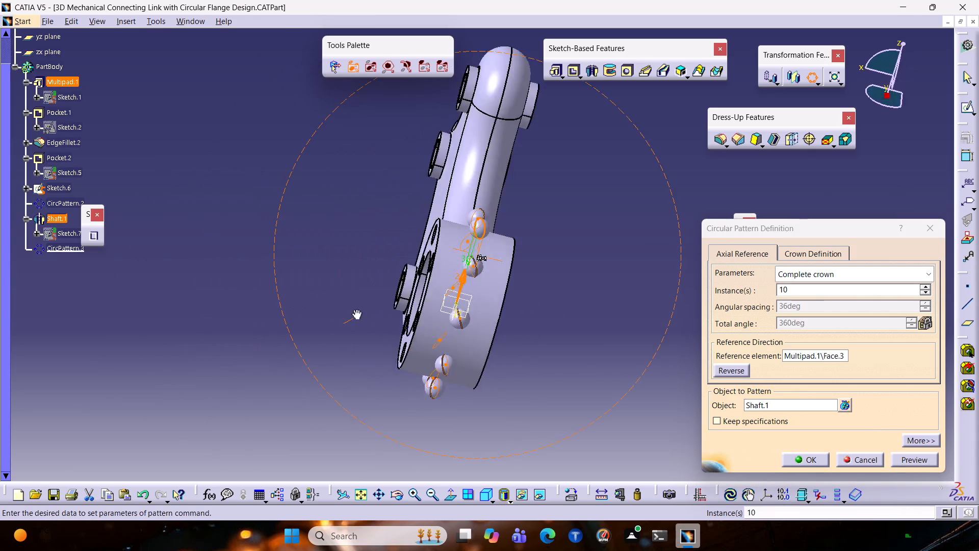
pyautogui.moveTo(355, 309); pyautogui.dragTo(497, 409, button='middle')
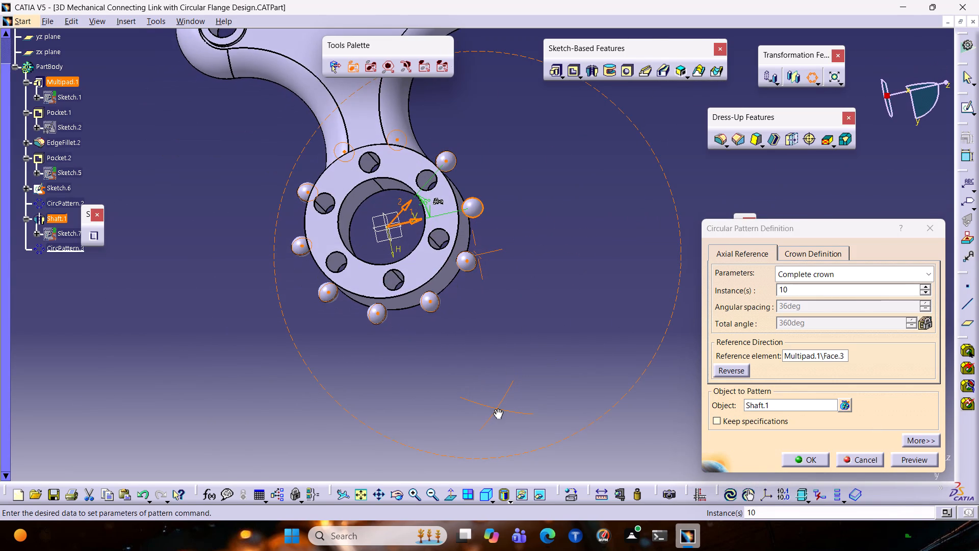
pyautogui.moveTo(497, 409); pyautogui.dragTo(496, 408, button='middle')
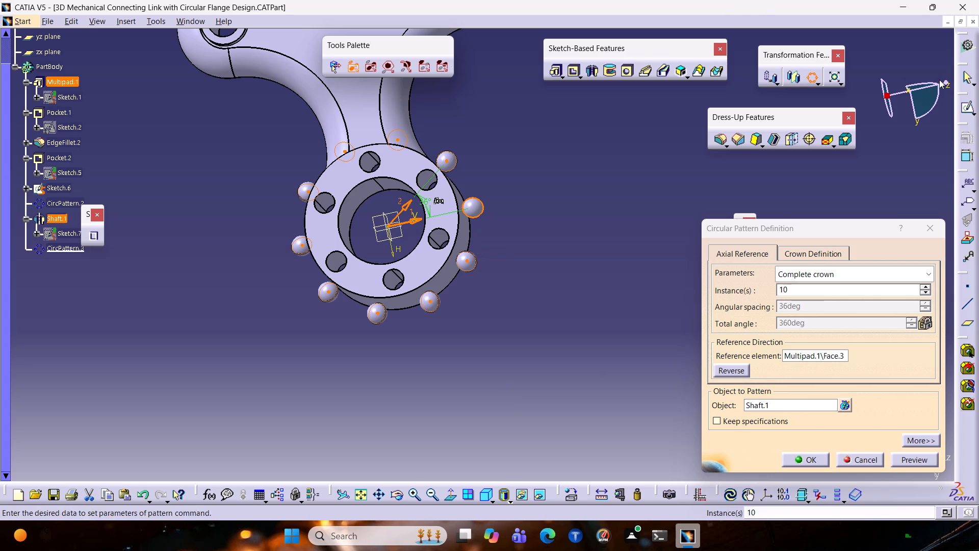
pyautogui.moveTo(582, 153); pyautogui.dragTo(364, 249, button='middle')
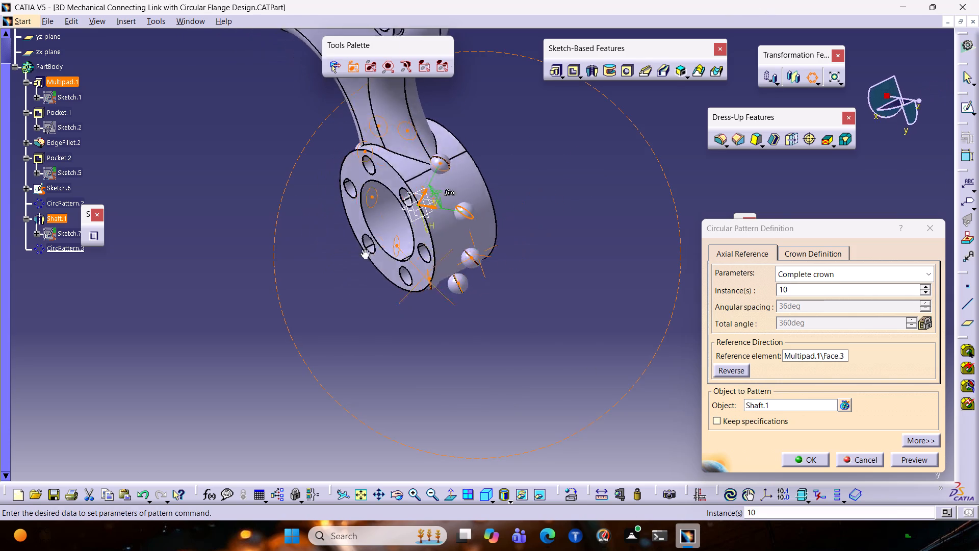
pyautogui.moveTo(364, 249); pyautogui.dragTo(580, 184, button='middle')
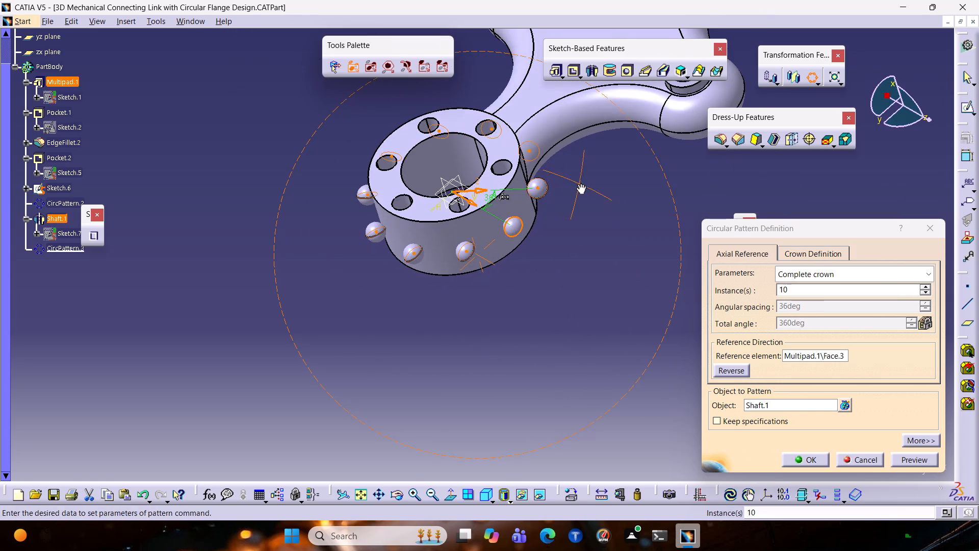
pyautogui.moveTo(580, 184); pyautogui.dragTo(580, 182, button='middle')
pyautogui.click(812, 463)
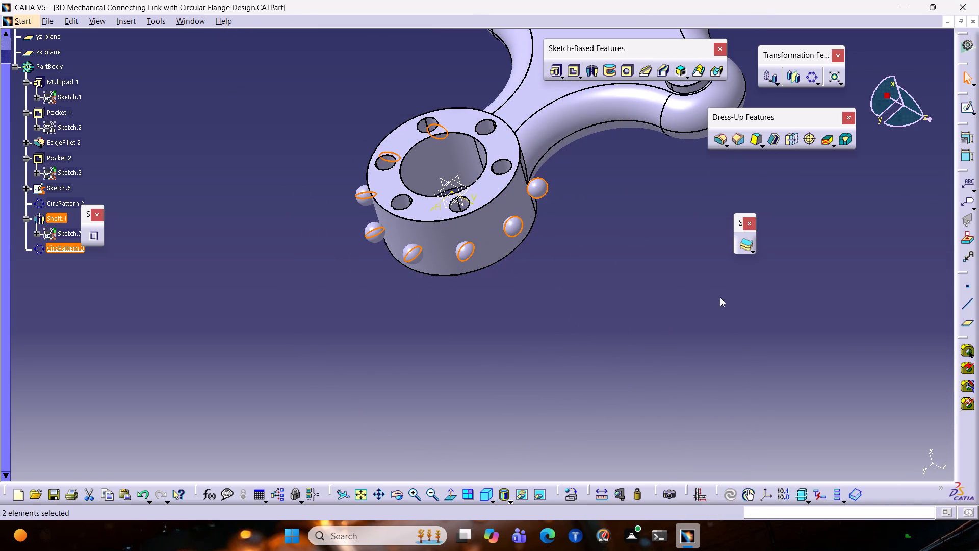
pyautogui.click(720, 297)
pyautogui.keyDown('ctrl'); pyautogui.moveTo(587, 189); pyautogui.dragTo(633, 166, button='middle'); pyautogui.keyUp('ctrl')
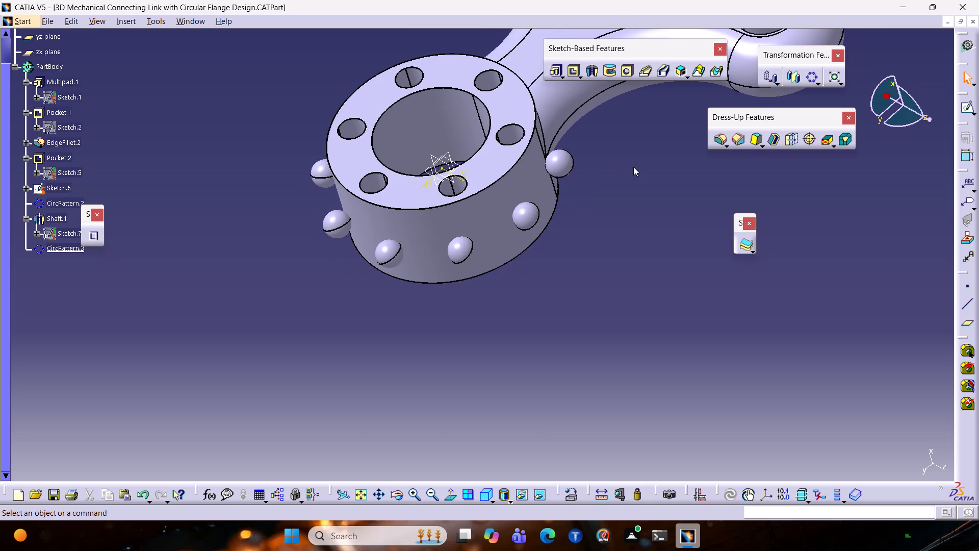
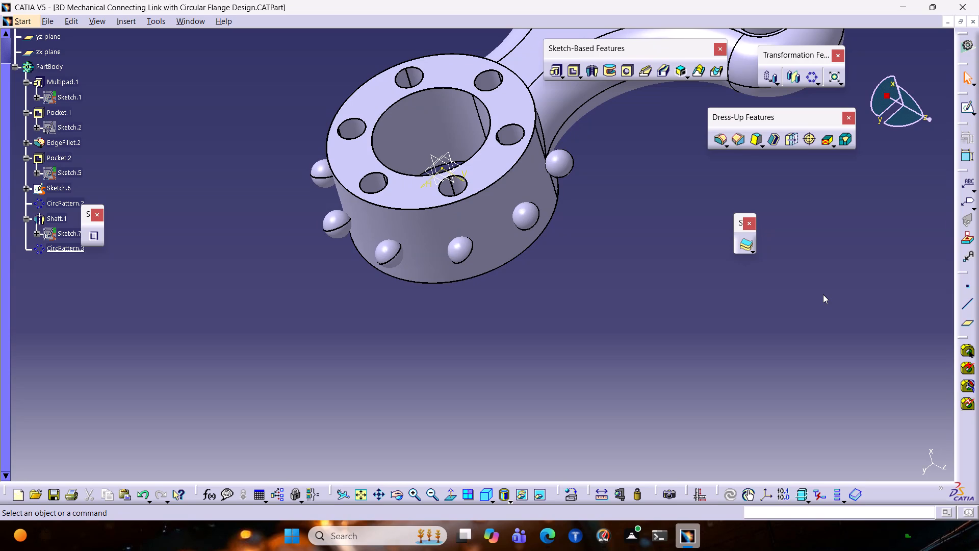
# Examine the whole link and the spheres around the circular flange from several sides and in the isometric view.
pyautogui.scroll(-1, 561, 273)
pyautogui.keyDown('ctrl'); pyautogui.moveTo(611, 118); pyautogui.dragTo(569, 202, button='middle'); pyautogui.keyUp('ctrl')
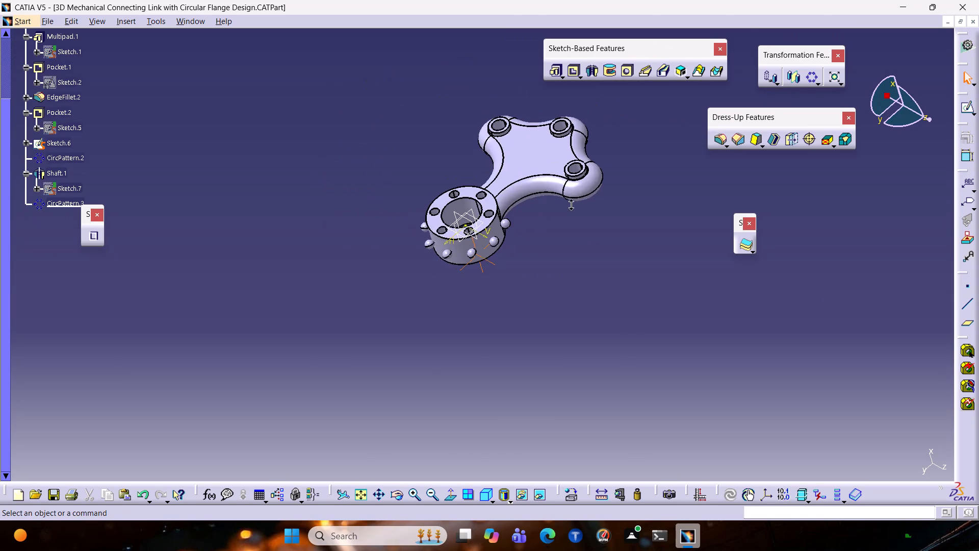
pyautogui.keyDown('ctrl'); pyautogui.moveTo(569, 202); pyautogui.dragTo(588, 182, button='middle'); pyautogui.keyUp('ctrl')
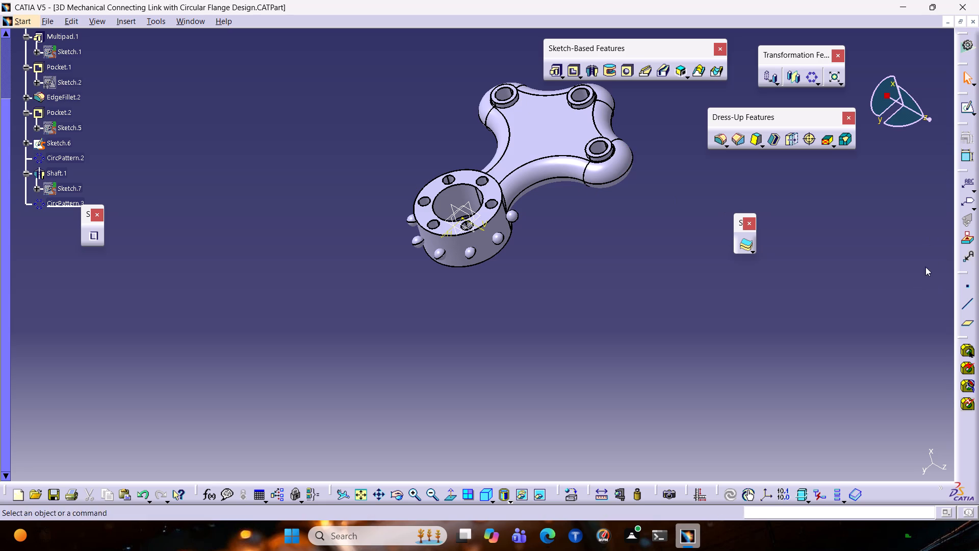
pyautogui.moveTo(661, 185); pyautogui.dragTo(329, 222, button='middle')
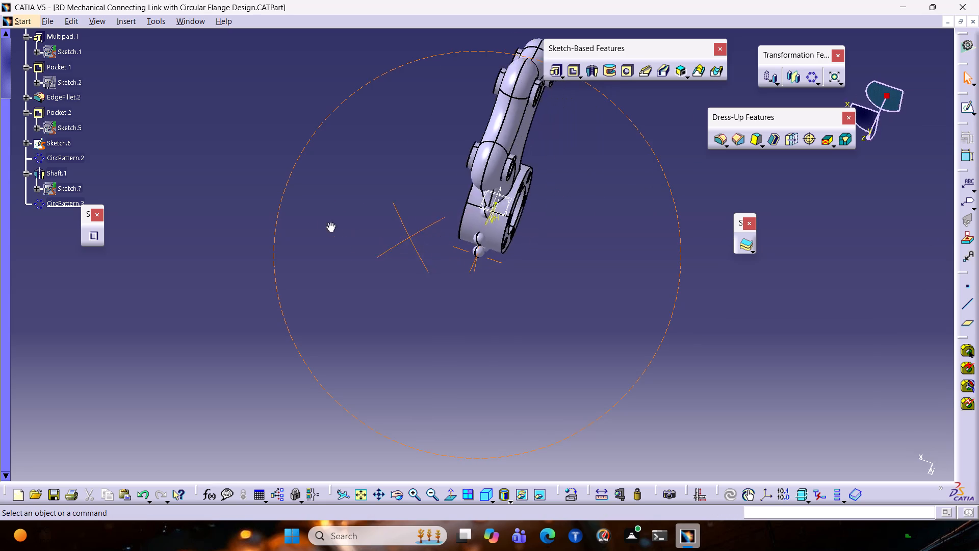
pyautogui.moveTo(329, 222); pyautogui.dragTo(431, 168, button='middle')
pyautogui.click(486, 496)
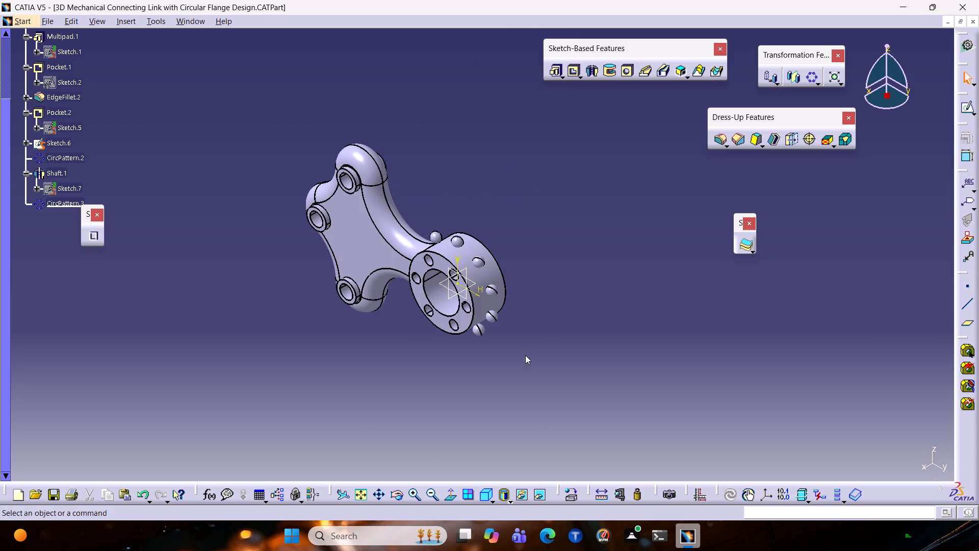
pyautogui.keyDown('ctrl'); pyautogui.moveTo(525, 355); pyautogui.dragTo(617, 267, button='middle'); pyautogui.keyUp('ctrl')
pyautogui.moveTo(617, 267); pyautogui.dragTo(402, 343, button='middle')
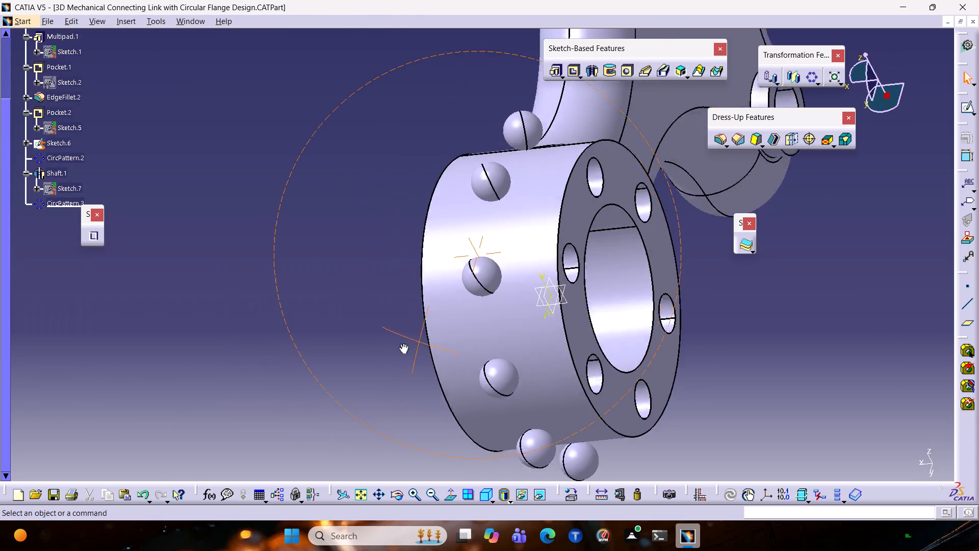
pyautogui.moveTo(402, 343); pyautogui.dragTo(653, 323, button='middle')
pyautogui.keyDown('ctrl'); pyautogui.moveTo(551, 214); pyautogui.dragTo(502, 313, button='middle'); pyautogui.keyUp('ctrl')
pyautogui.keyDown('ctrl'); pyautogui.moveTo(511, 301); pyautogui.dragTo(512, 286, button='middle'); pyautogui.keyUp('ctrl')
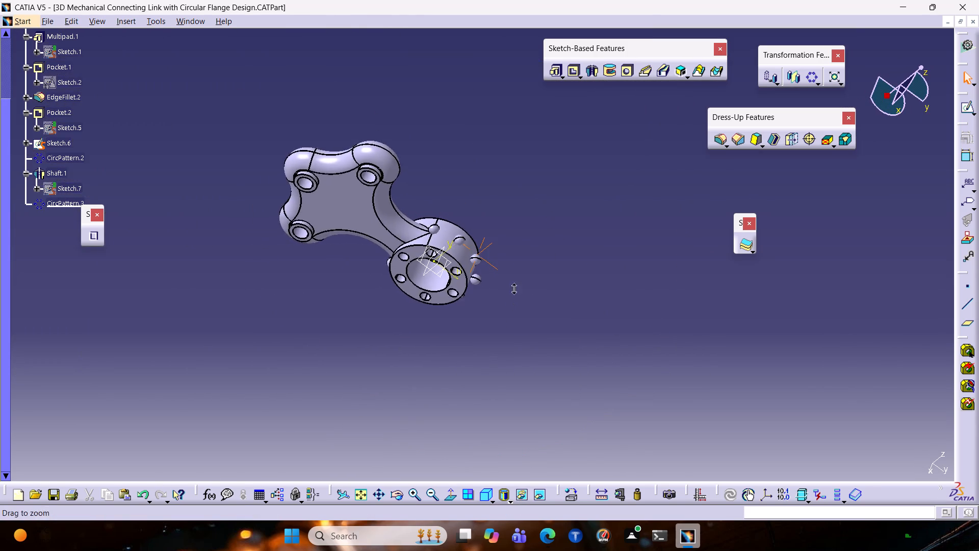
pyautogui.keyDown('ctrl'); pyautogui.moveTo(512, 286); pyautogui.dragTo(410, 199, button='middle'); pyautogui.keyUp('ctrl')
pyautogui.moveTo(560, 290); pyautogui.dragTo(419, 140, button='middle')
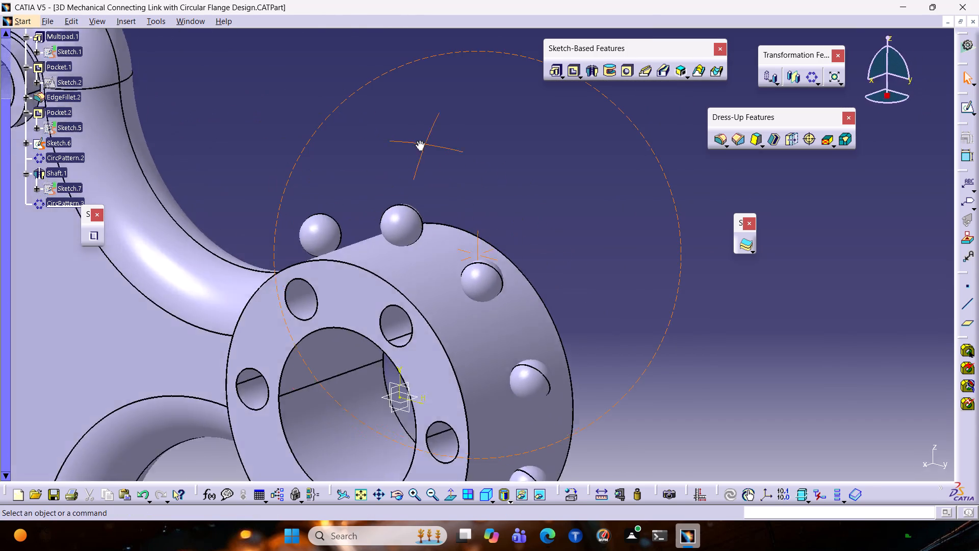
pyautogui.moveTo(419, 140); pyautogui.dragTo(426, 214, button='middle')
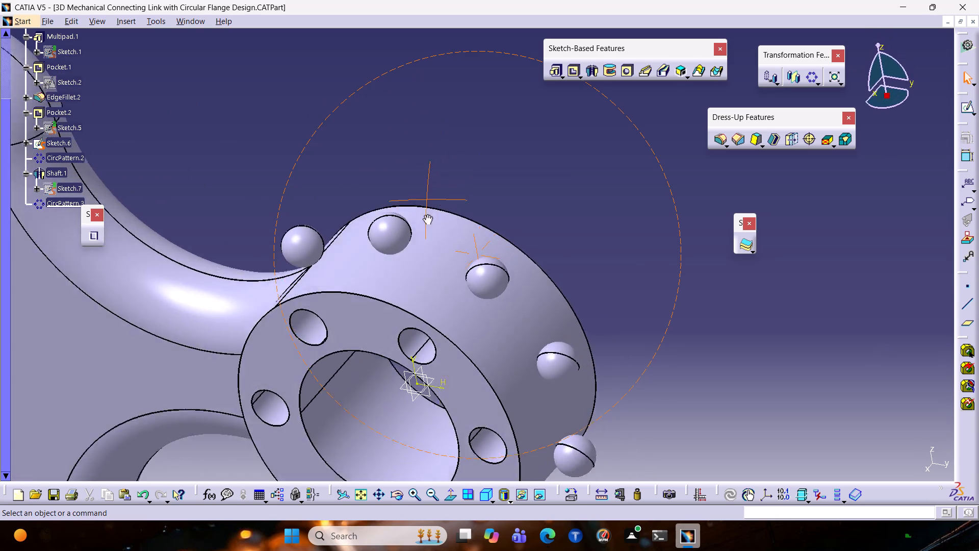
pyautogui.moveTo(426, 214); pyautogui.dragTo(554, 163, button='middle')
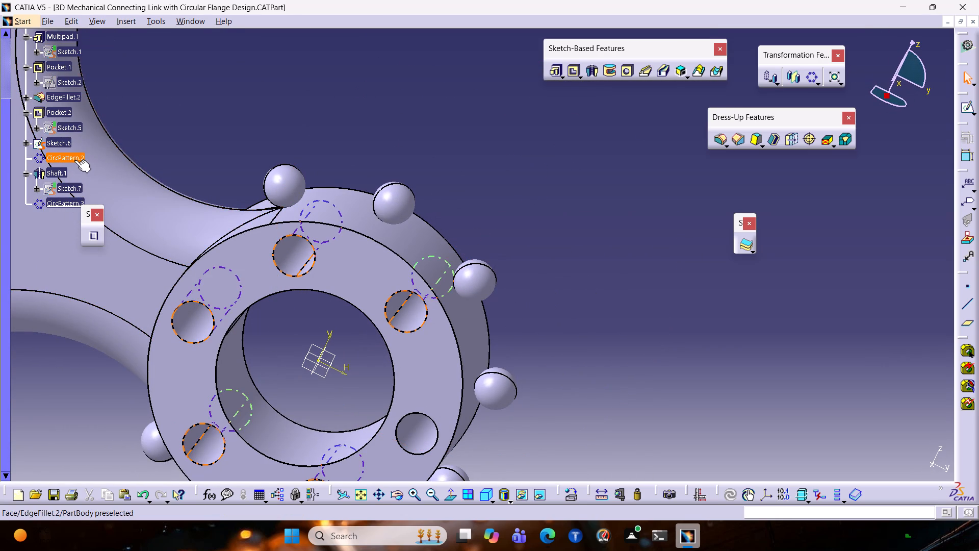
# Open Sketch.6 for editing, examine the link and flange from several sides, and leave the sketch.
pyautogui.doubleClick(64, 146)
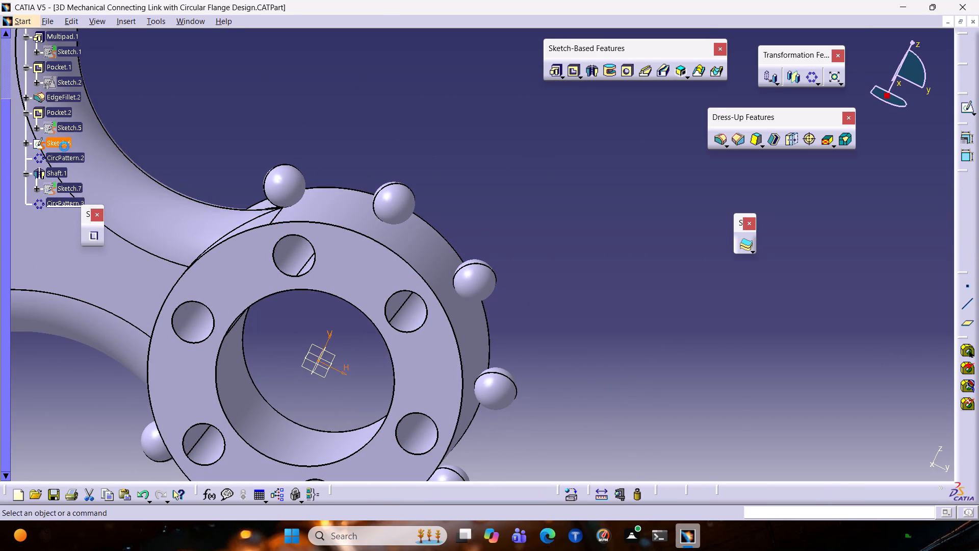
pyautogui.keyDown('ctrl'); pyautogui.moveTo(596, 285); pyautogui.dragTo(523, 351, button='middle'); pyautogui.keyUp('ctrl')
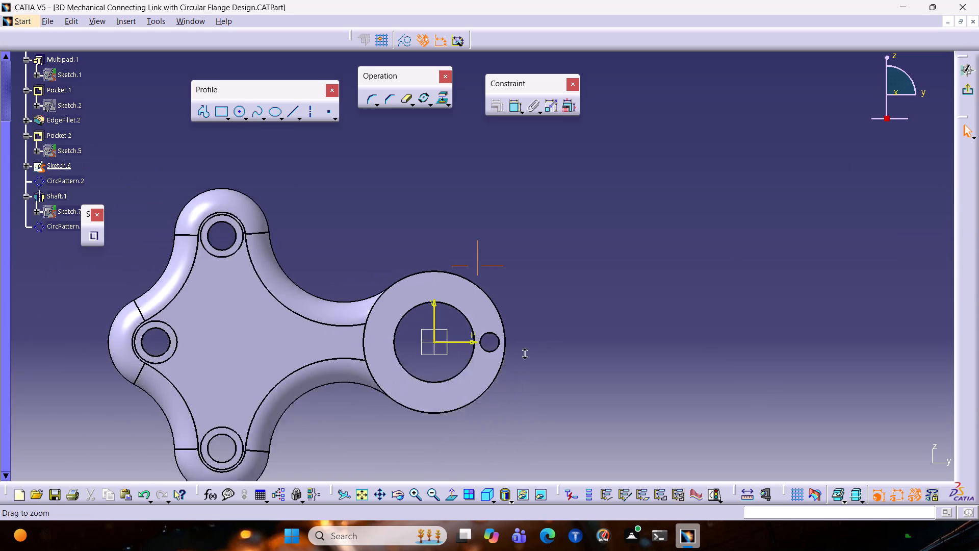
pyautogui.keyDown('ctrl'); pyautogui.moveTo(523, 351); pyautogui.dragTo(499, 369, button='middle'); pyautogui.keyUp('ctrl')
pyautogui.moveTo(521, 331); pyautogui.dragTo(397, 322, button='middle')
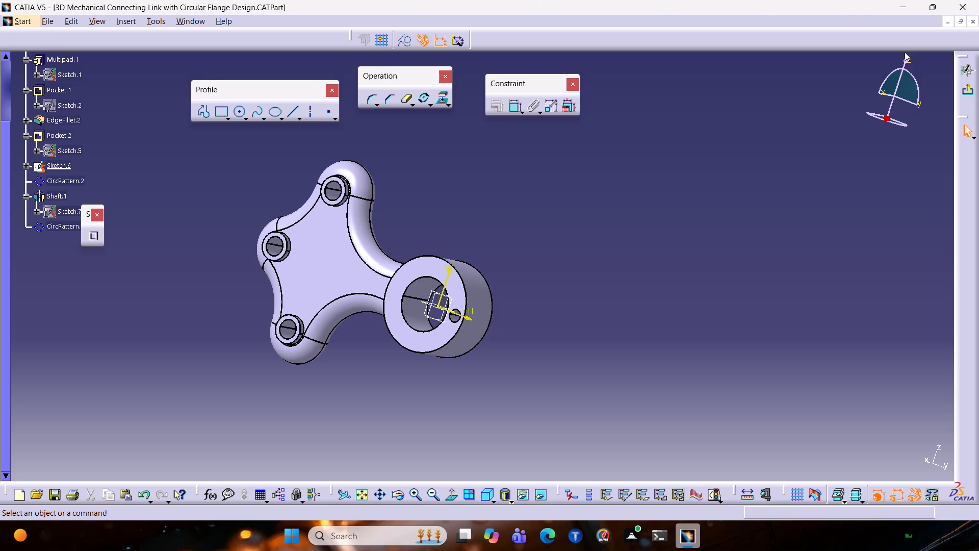
pyautogui.keyDown('ctrl'); pyautogui.moveTo(941, 269); pyautogui.dragTo(978, 221, button='middle'); pyautogui.keyUp('ctrl')
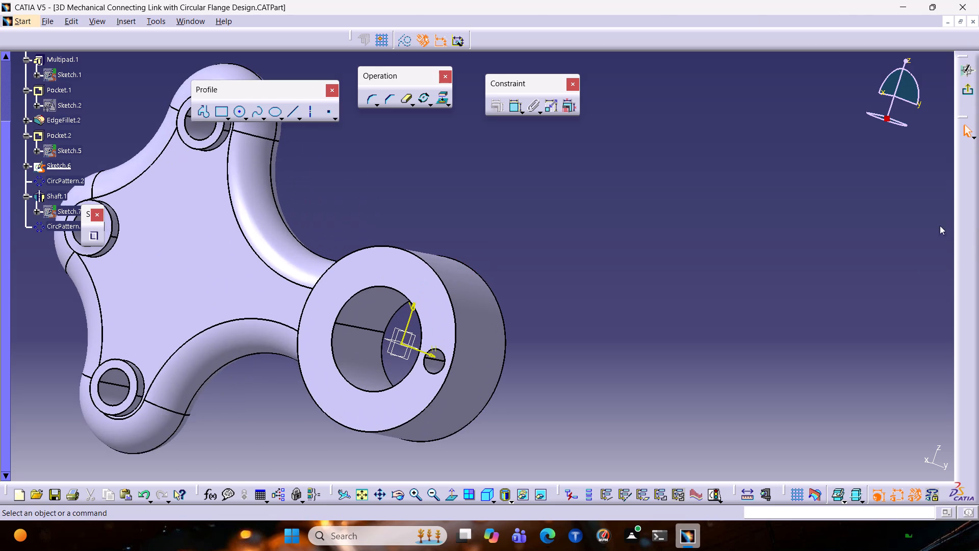
pyautogui.keyDown('ctrl'); pyautogui.moveTo(788, 232); pyautogui.dragTo(668, 324, button='middle'); pyautogui.keyUp('ctrl')
pyautogui.moveTo(627, 259); pyautogui.dragTo(459, 279, button='middle')
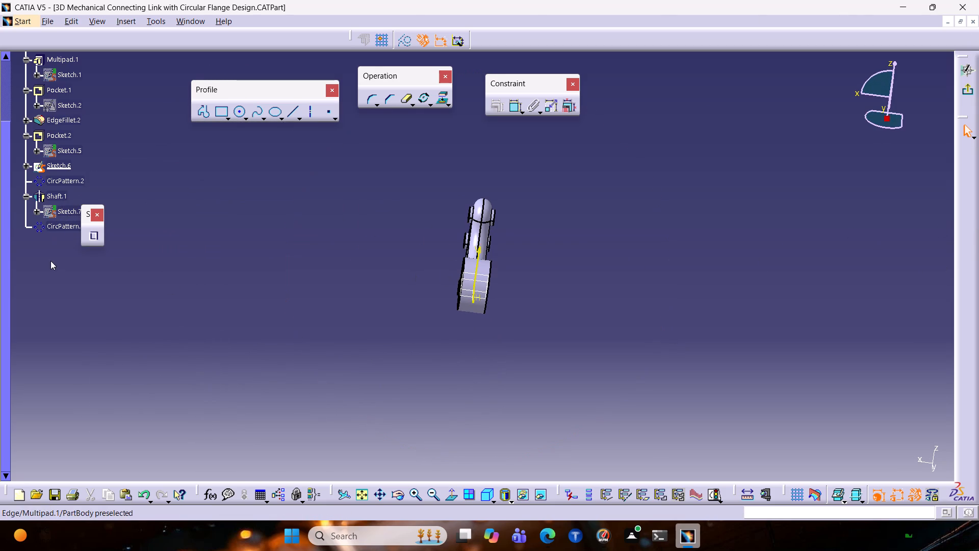
pyautogui.doubleClick(53, 227)
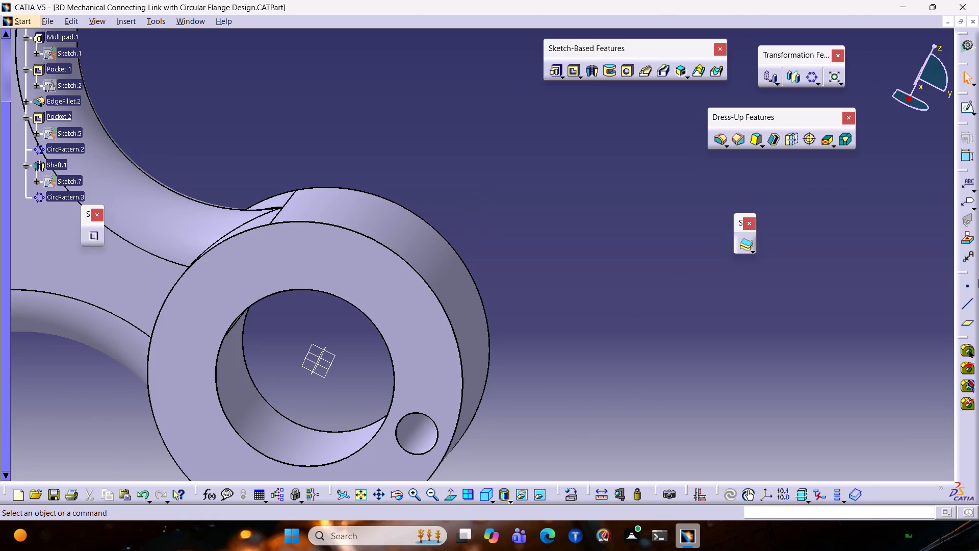
# Return to the isometric view, then open the sphere circular pattern's definition twice and accept its existing settings each time.
pyautogui.click(483, 494)
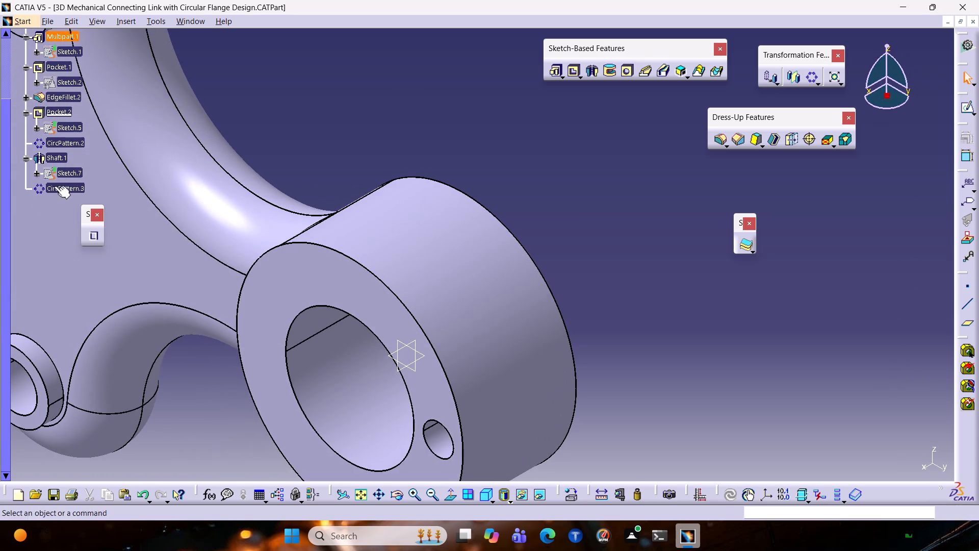
pyautogui.click(79, 139)
pyautogui.doubleClick(68, 188)
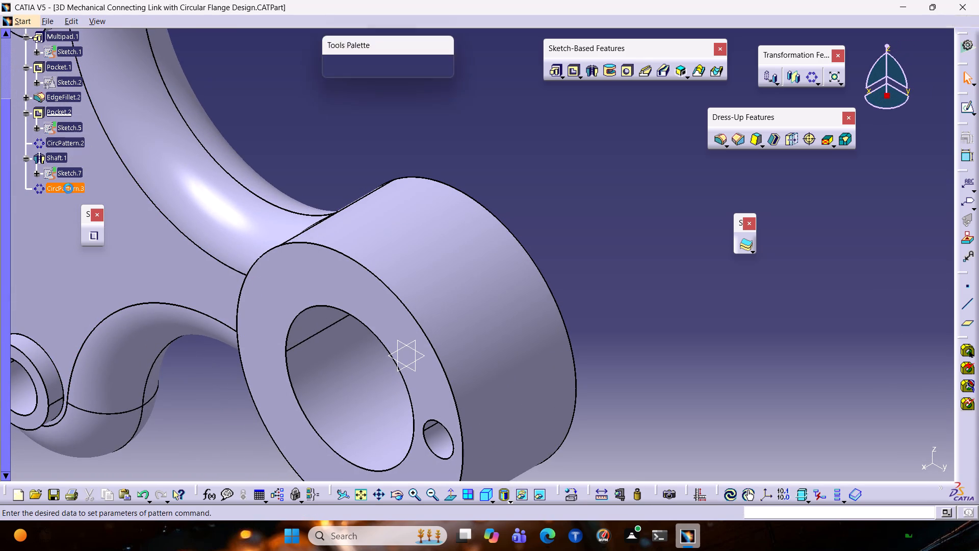
pyautogui.click(816, 460)
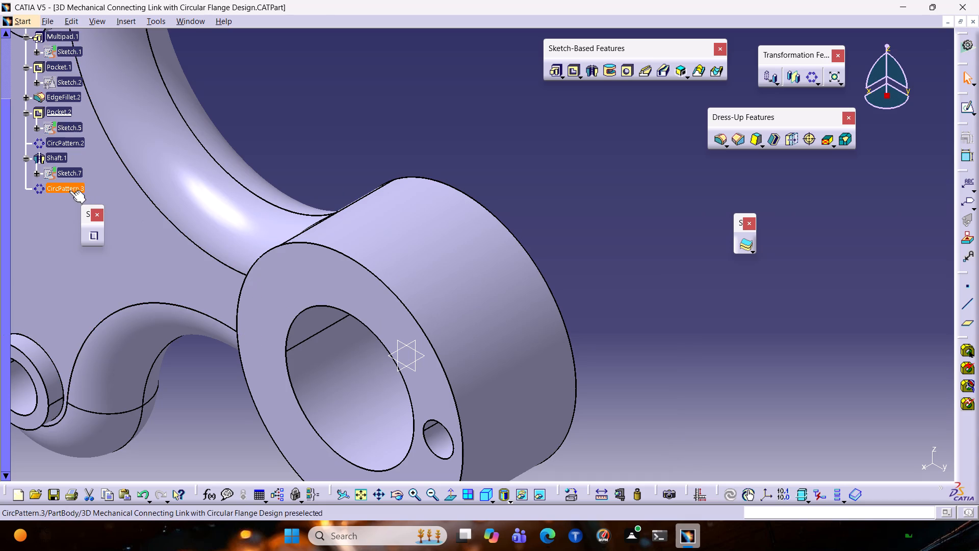
pyautogui.doubleClick(72, 186)
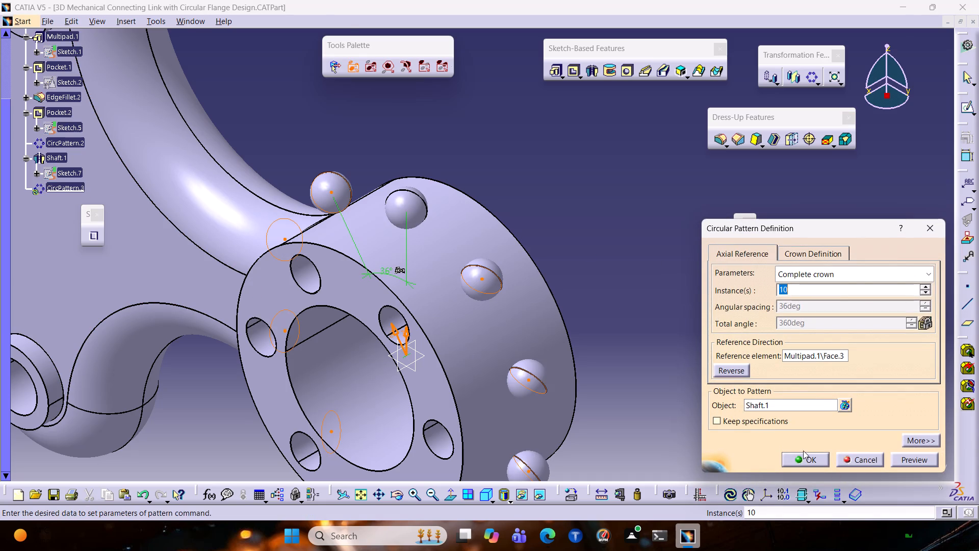
pyautogui.click(802, 457)
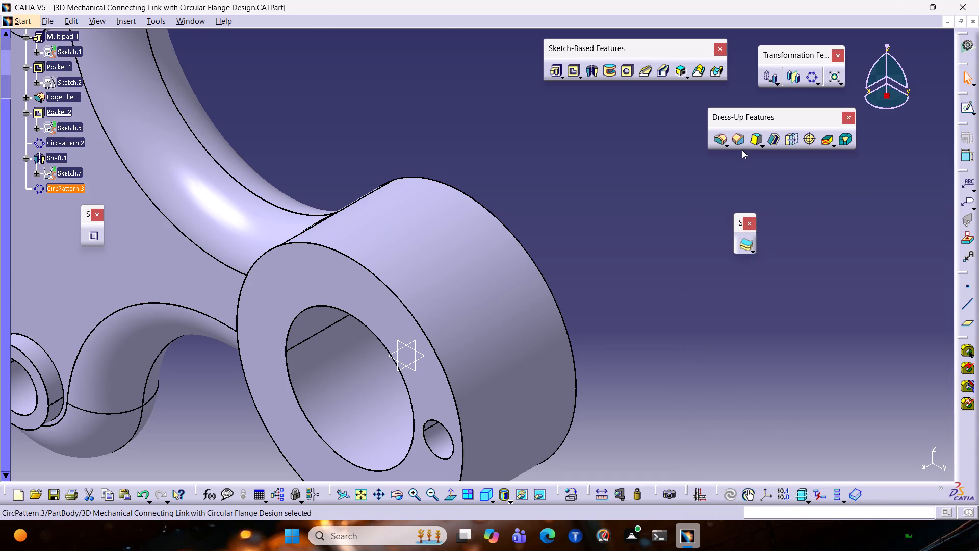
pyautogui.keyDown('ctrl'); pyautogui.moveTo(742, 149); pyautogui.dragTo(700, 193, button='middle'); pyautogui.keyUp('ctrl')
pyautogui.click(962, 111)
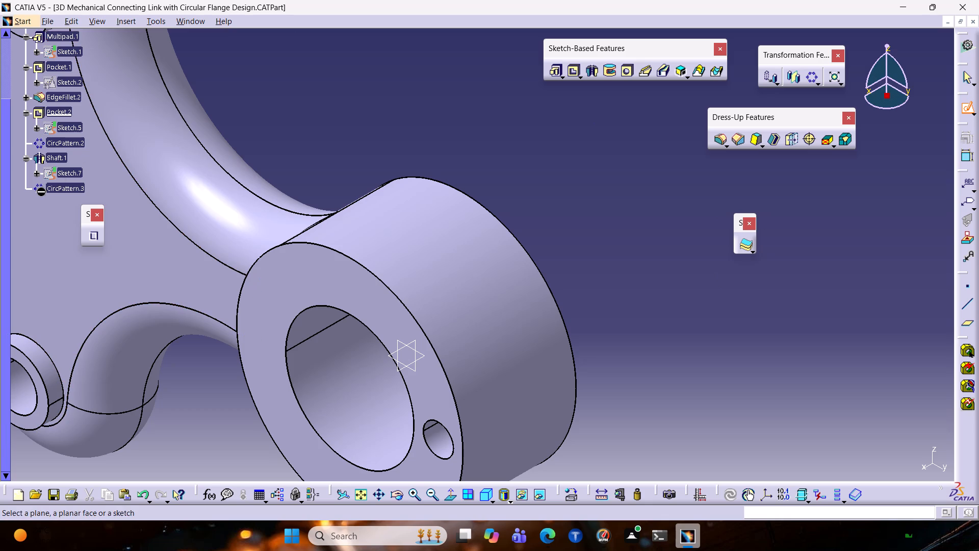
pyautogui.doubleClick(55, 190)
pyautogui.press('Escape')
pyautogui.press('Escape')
# Reopen the definition of CircPattern.3, the sphere pattern, and accept its existing settings.
pyautogui.doubleClick(61, 192)
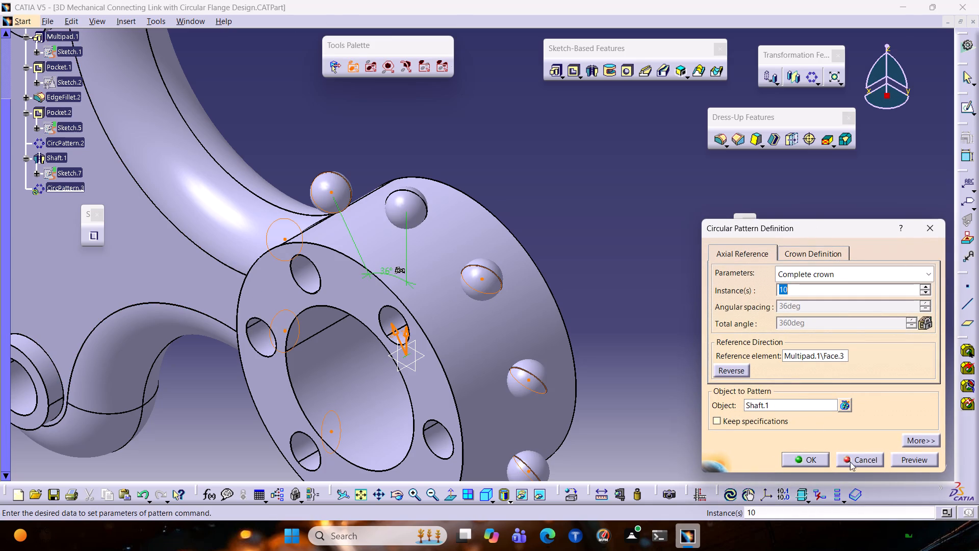
pyautogui.click(807, 461)
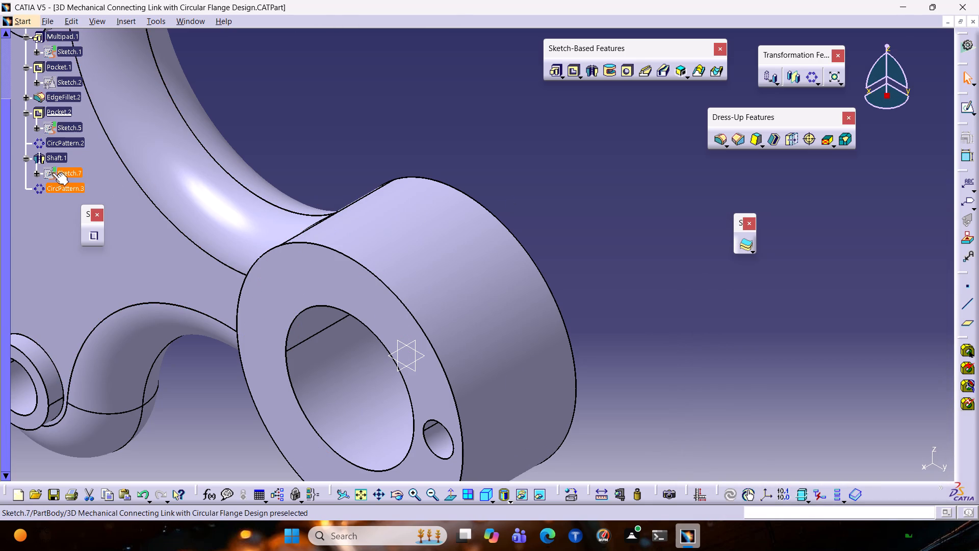
# Open Sketch.7, the sphere's semicircular profile, inspect it on the flange, and leave the sketch unedited.
pyautogui.doubleClick(52, 172)
pyautogui.keyDown('ctrl'); pyautogui.moveTo(702, 253); pyautogui.dragTo(667, 272, button='middle'); pyautogui.keyUp('ctrl')
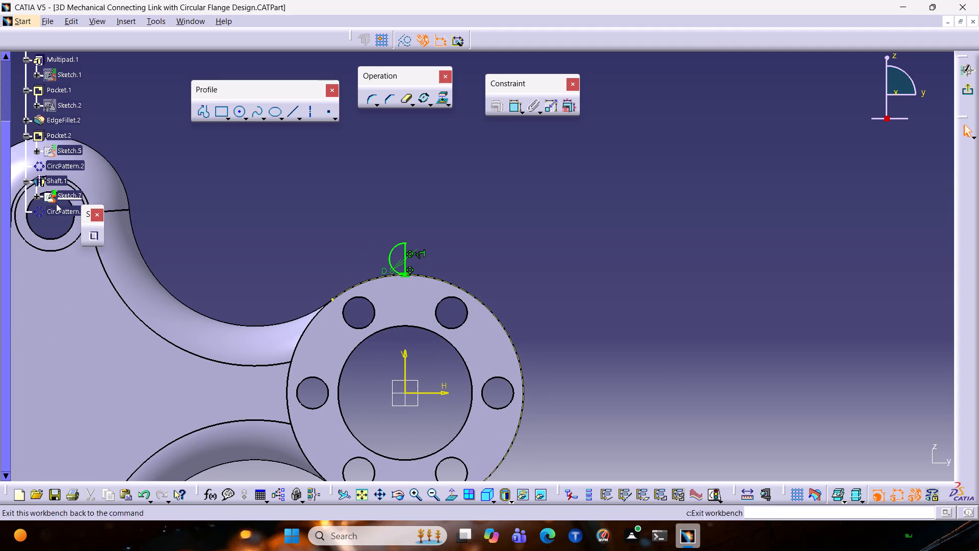
pyautogui.doubleClick(57, 208)
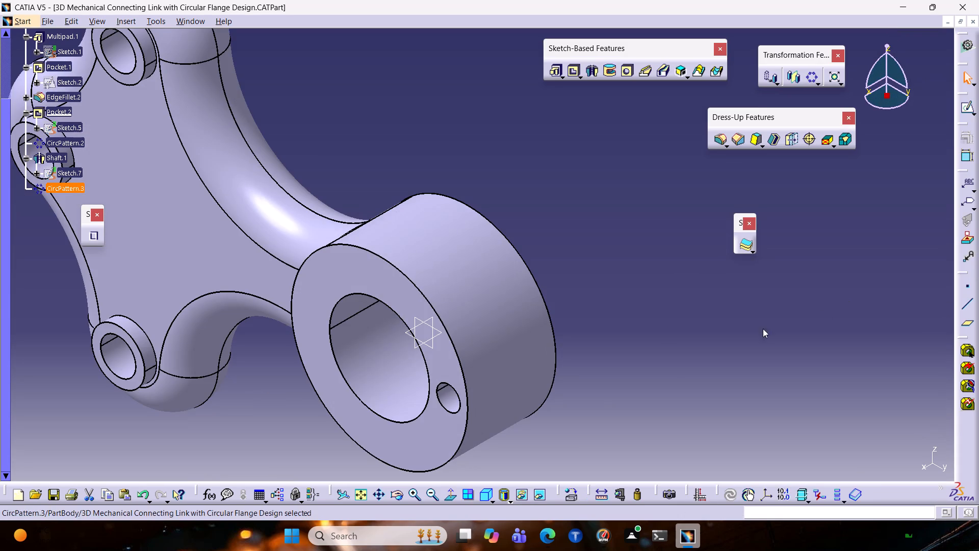
# Inspect the flange's outer cylindrical face and open the Multipad.1 definition, closing it without edits.
pyautogui.click(434, 274)
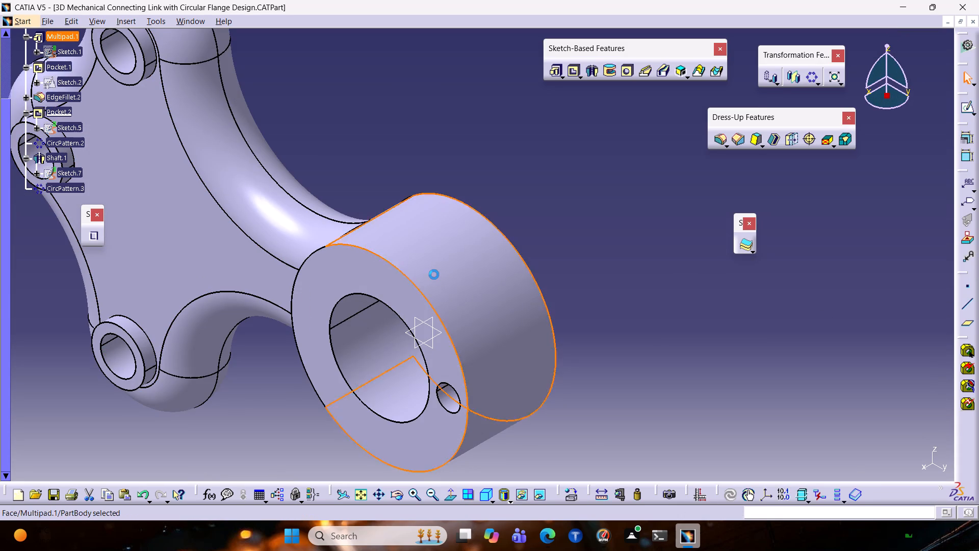
pyautogui.keyDown('ctrl'); pyautogui.moveTo(411, 118); pyautogui.dragTo(395, 147, button='middle'); pyautogui.keyUp('ctrl')
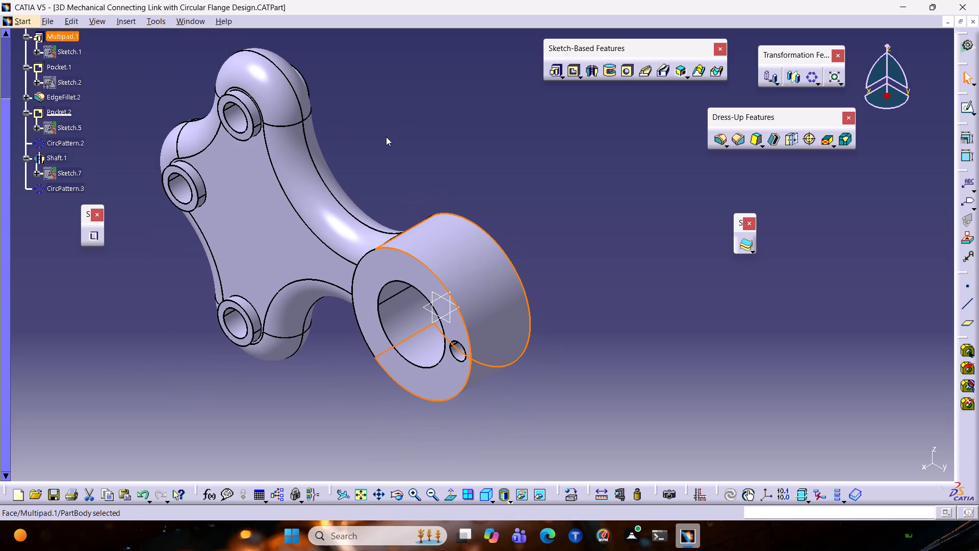
pyautogui.scroll(2, 103, 94)
pyautogui.click(44, 122)
pyautogui.doubleClick(47, 128)
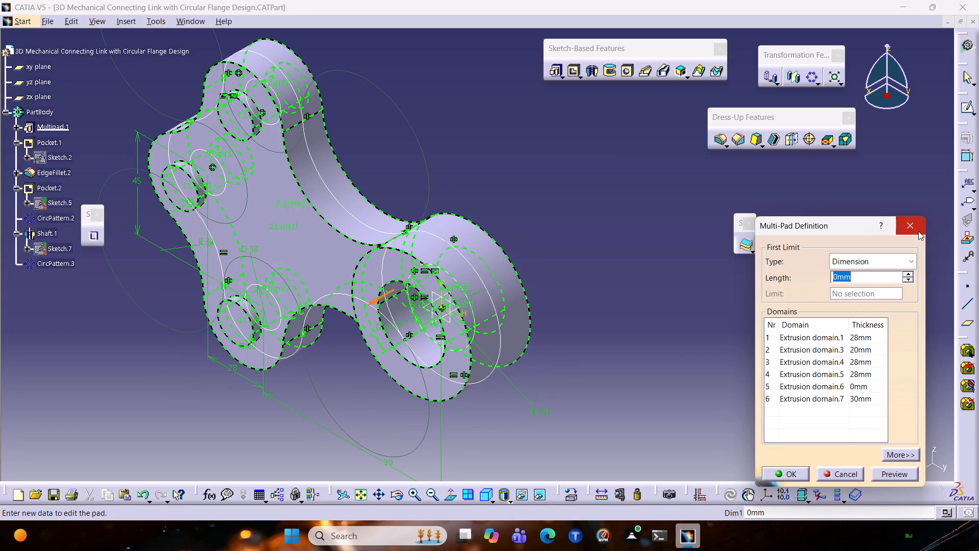
pyautogui.click(918, 231)
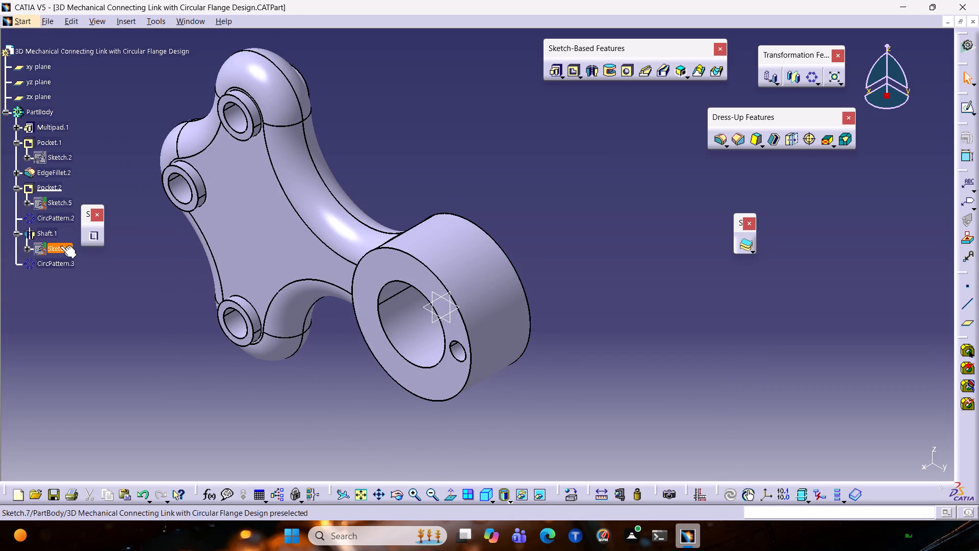
# Open the Shaft.1 sphere definition twice, preview the revolve, and accept its existing settings.
pyautogui.click(34, 233)
pyautogui.click(42, 238)
pyautogui.doubleClick(42, 235)
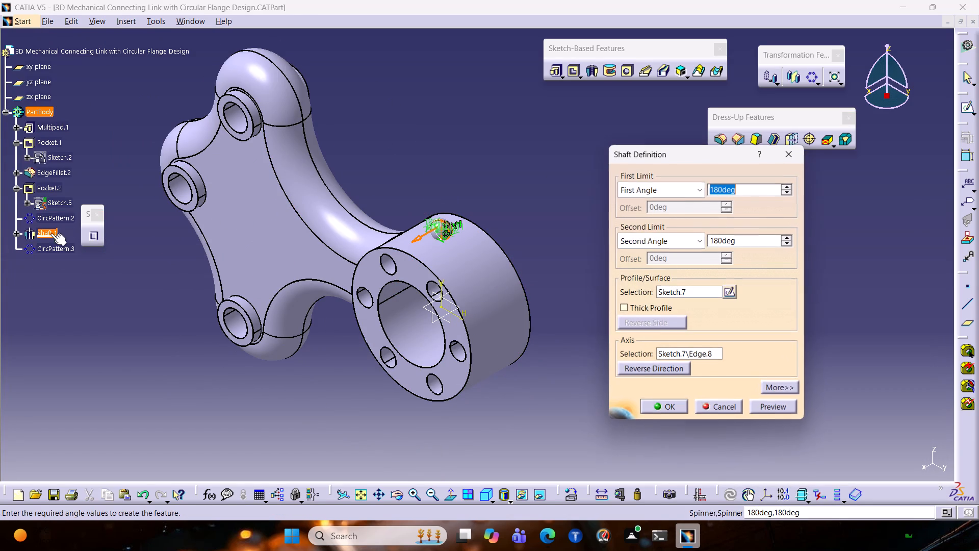
pyautogui.click(668, 406)
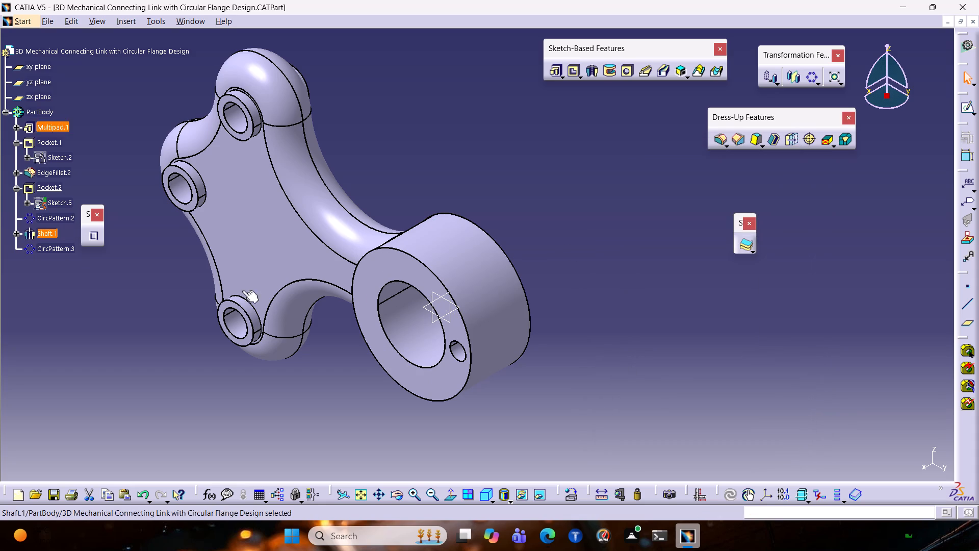
pyautogui.click(43, 237)
pyautogui.doubleClick(46, 234)
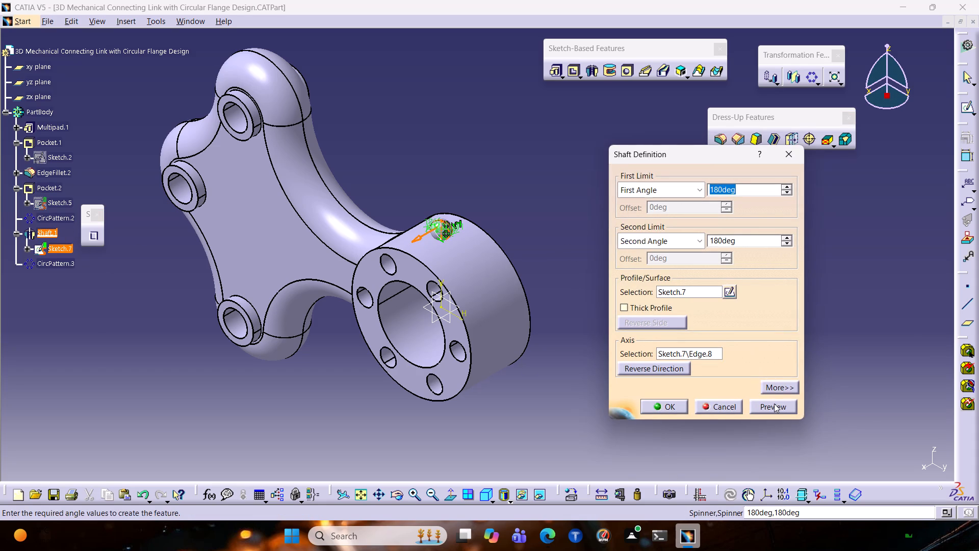
pyautogui.click(773, 405)
pyautogui.click(656, 406)
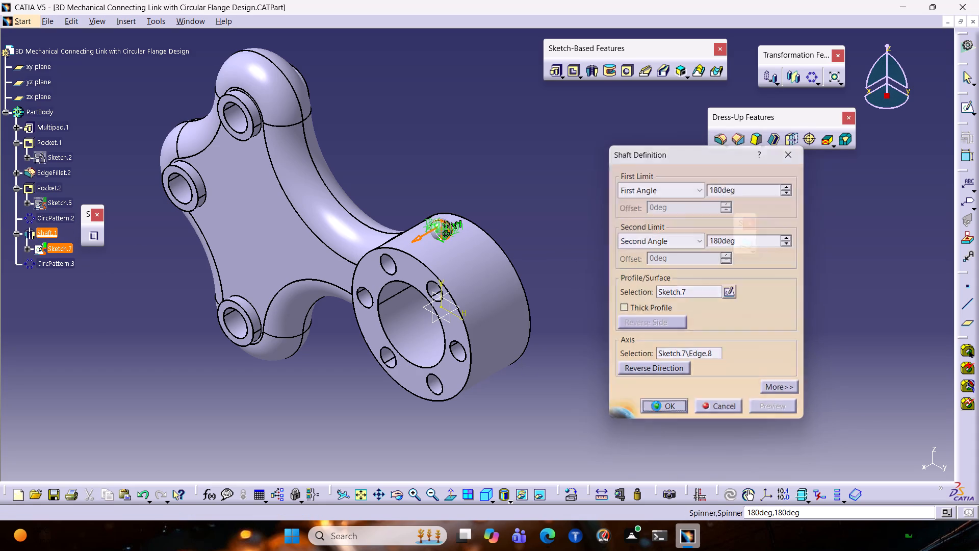
# Reopen the definition of CircPattern.3, check the spheres around the flange, and accept the settings.
pyautogui.doubleClick(54, 263)
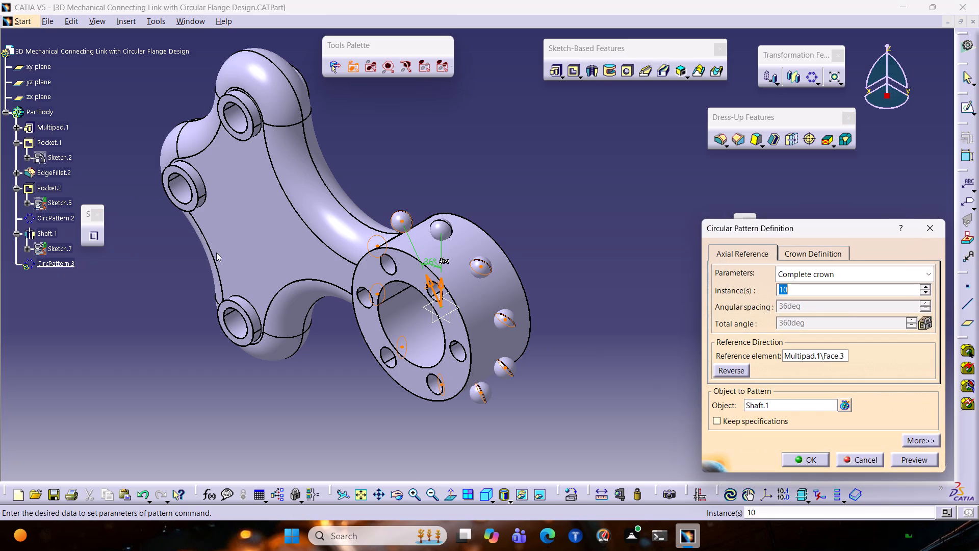
pyautogui.click(802, 460)
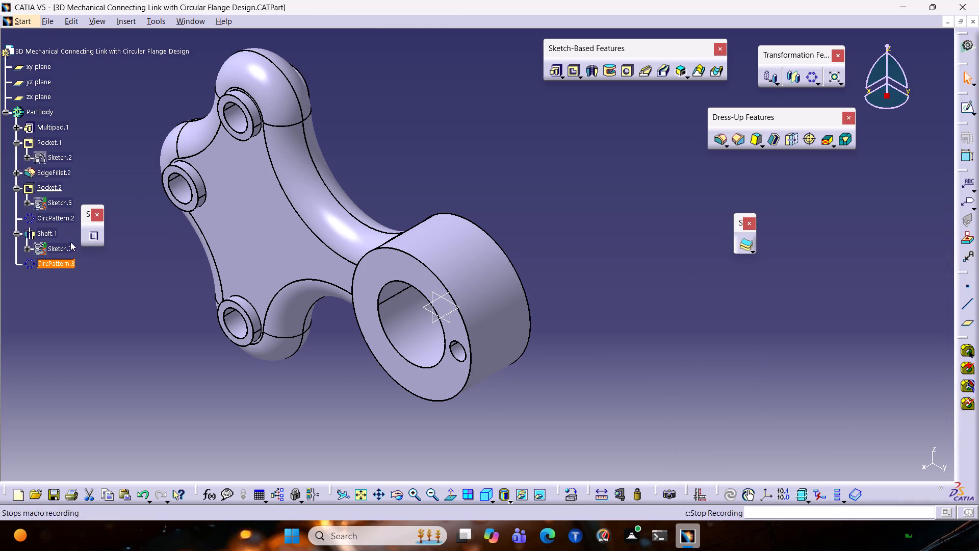
# Recheck Sketch.7 on the flange and the Pocket.2 definition, leaving both unedited.
pyautogui.doubleClick(54, 248)
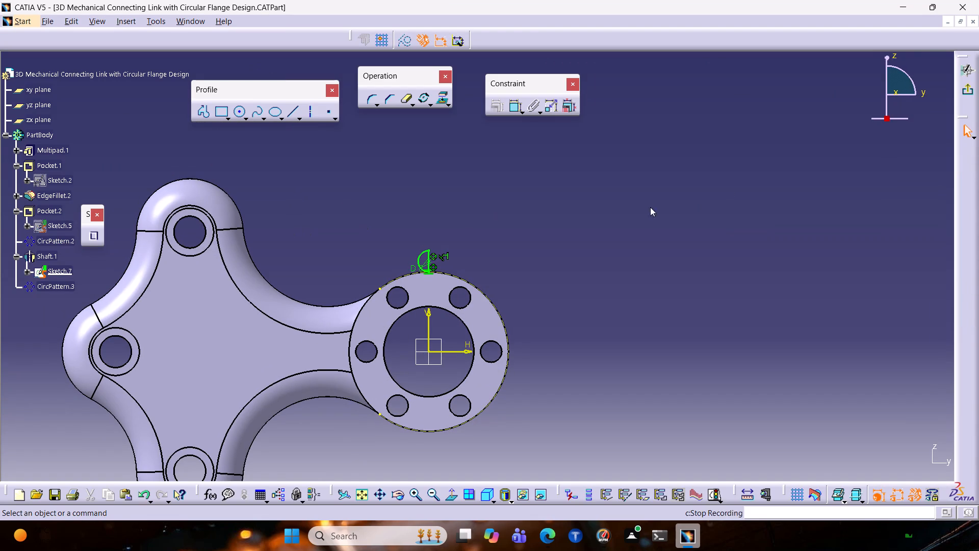
pyautogui.click(971, 96)
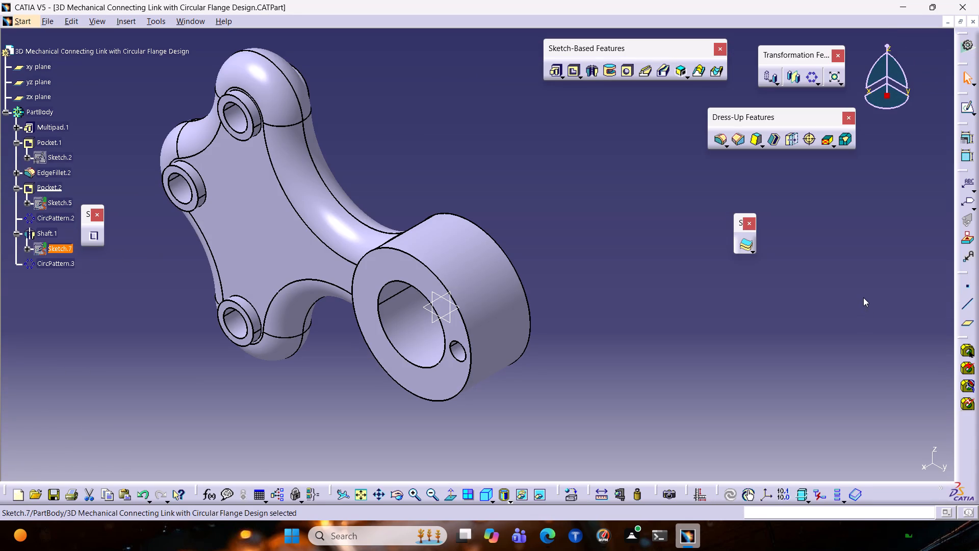
pyautogui.click(57, 173)
pyautogui.doubleClick(52, 186)
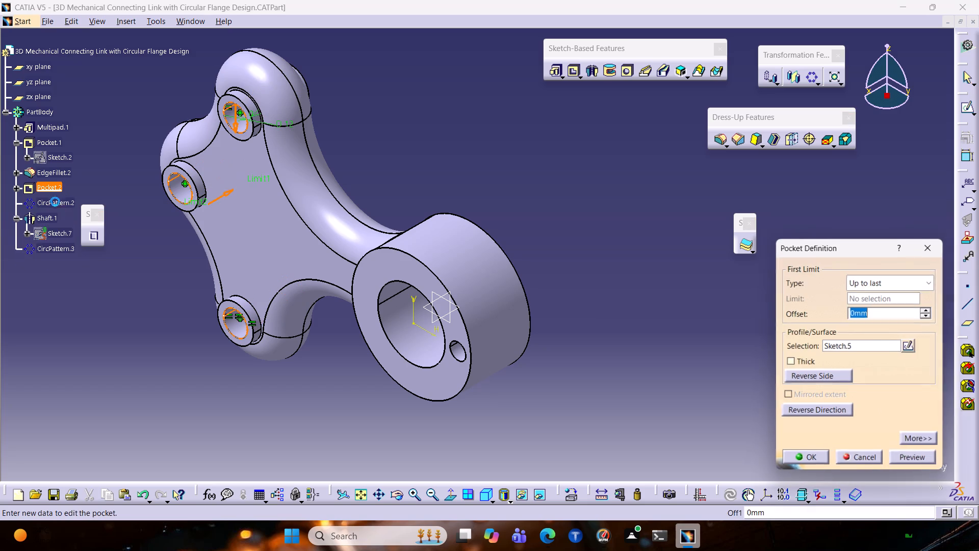
pyautogui.click(936, 253)
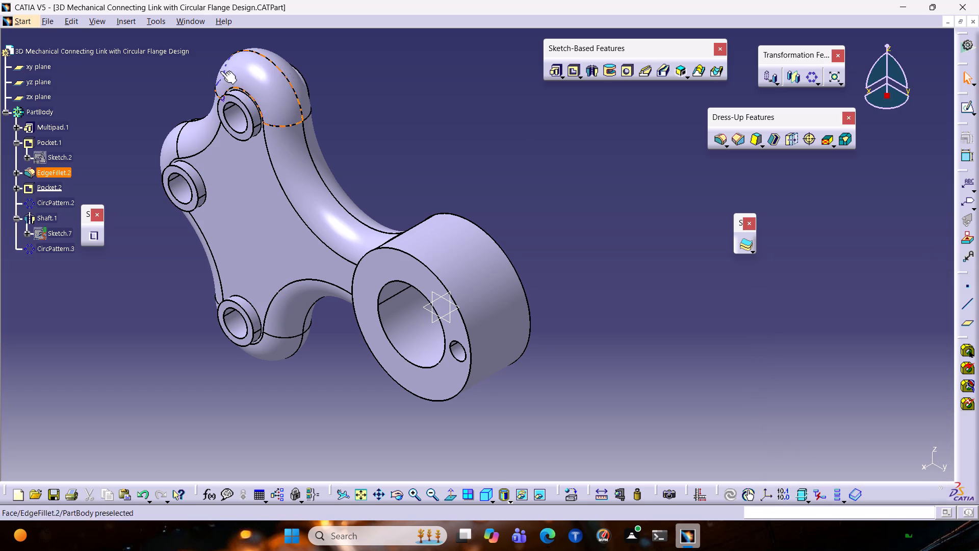
# Reopen the CircPattern.2 definition of the flange holes twice and accept its existing settings.
pyautogui.doubleClick(57, 203)
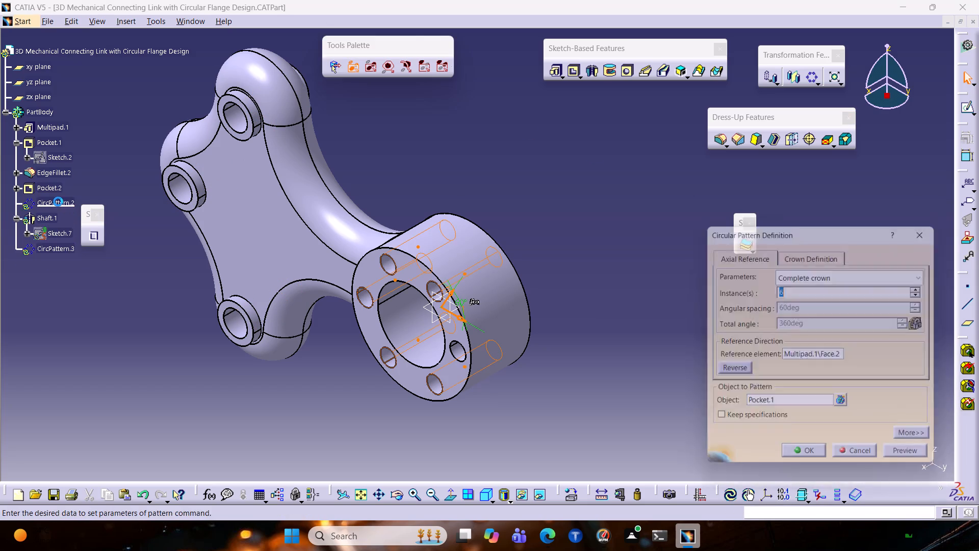
pyautogui.click(801, 456)
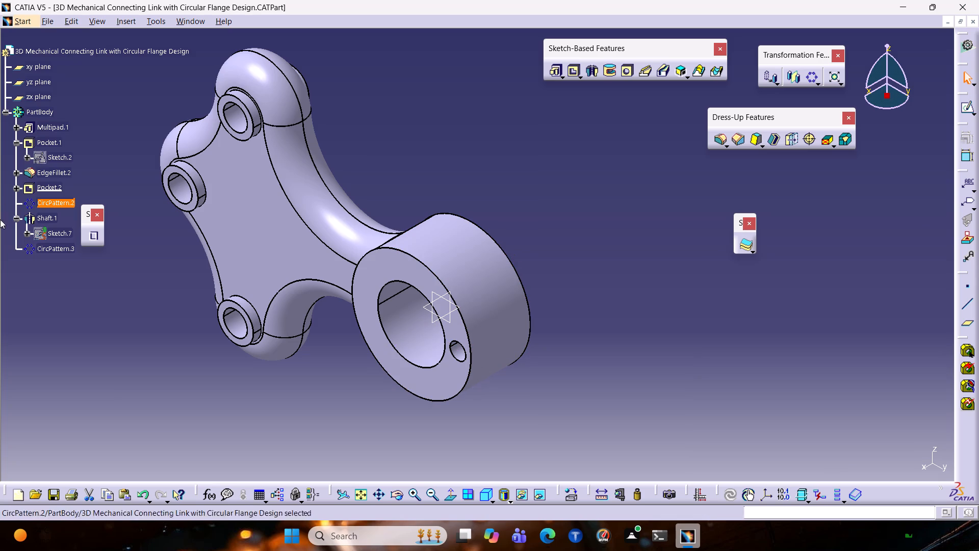
pyautogui.doubleClick(44, 207)
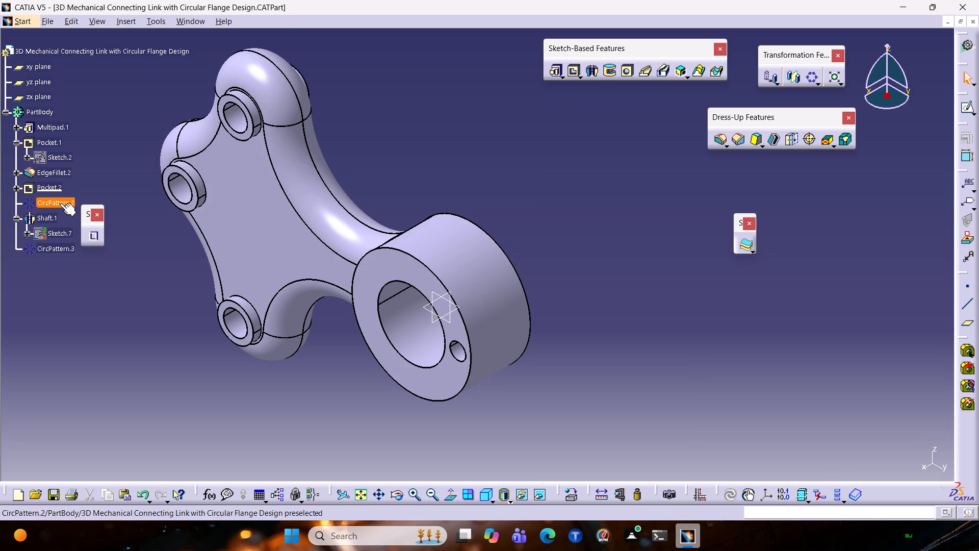
pyautogui.doubleClick(60, 203)
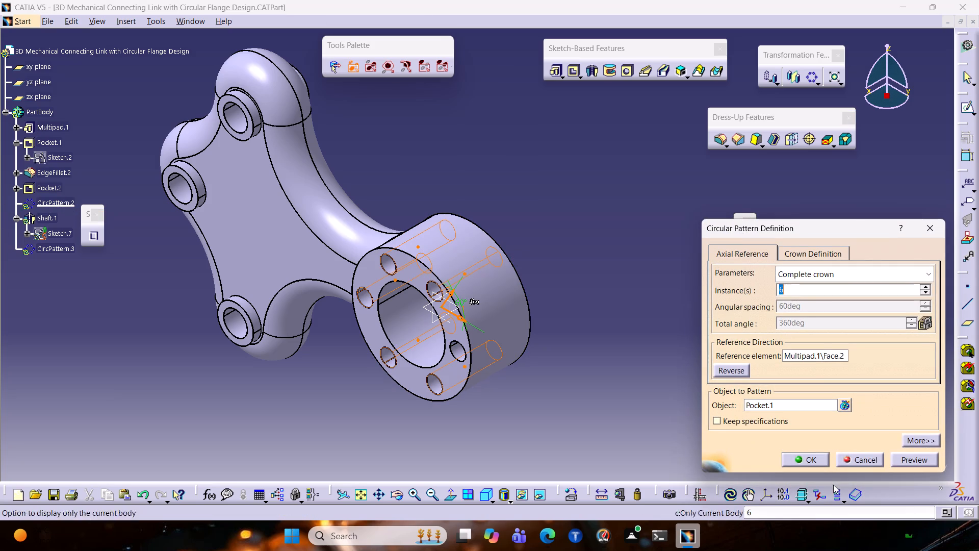
pyautogui.click(818, 461)
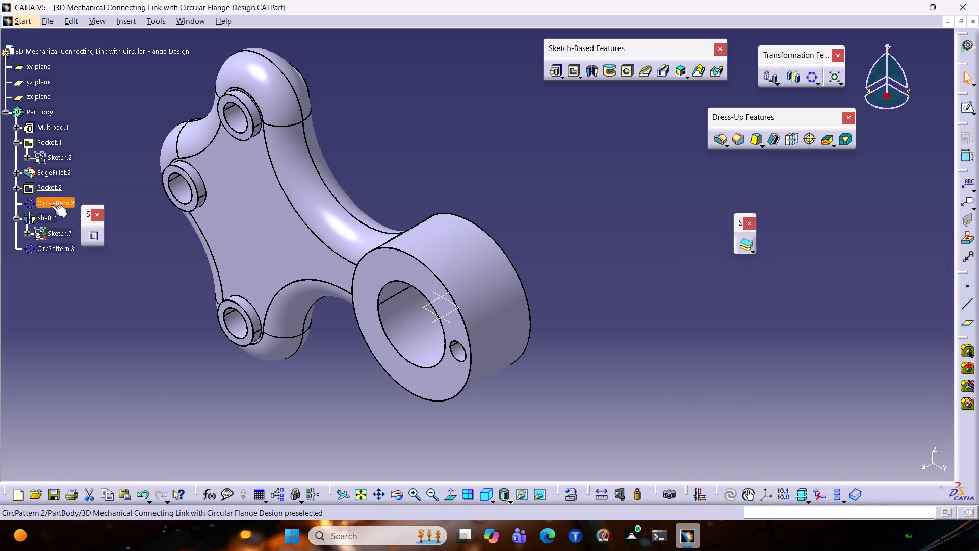
# Delete the circular patterns CircPattern.2 and CircPattern.3 from the part body.
pyautogui.rightClick(54, 202)
pyautogui.click(119, 402)
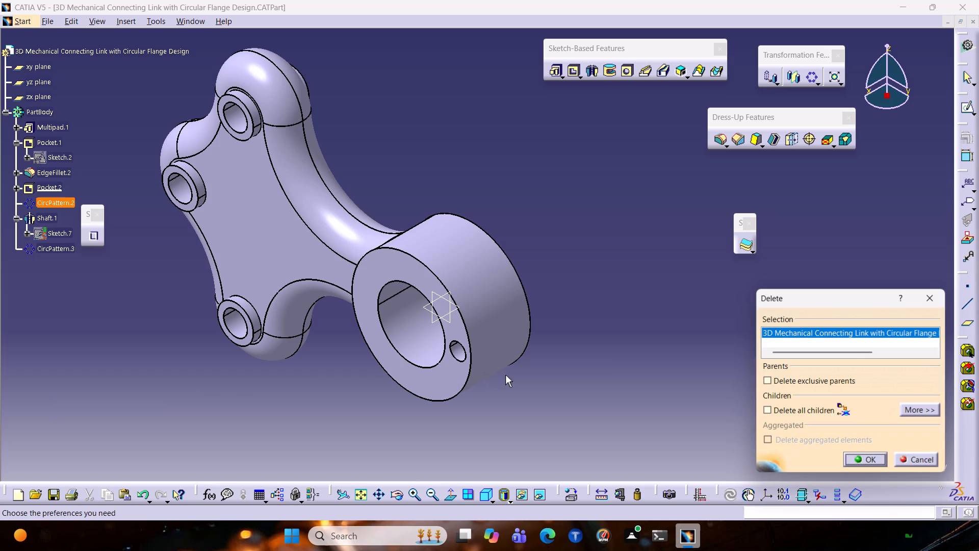
pyautogui.click(864, 459)
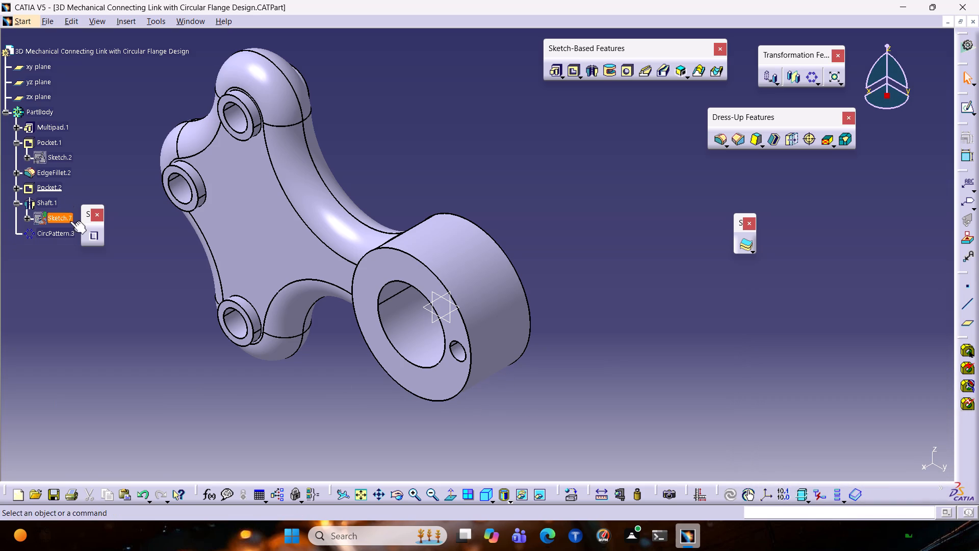
pyautogui.click(50, 236)
pyautogui.rightClick(50, 236)
pyautogui.click(119, 428)
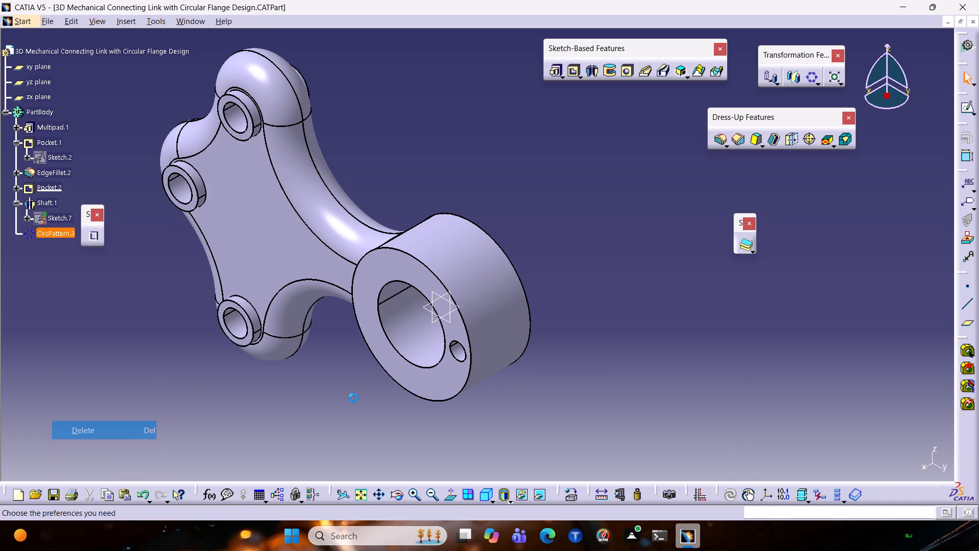
pyautogui.click(870, 462)
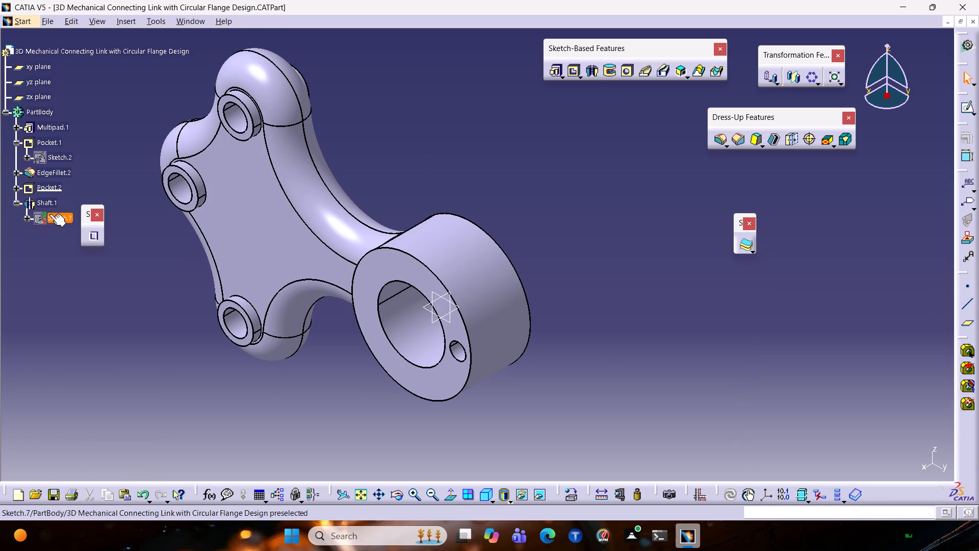
# Delete Shaft.1, the sphere feature, together with its aggregated sketch.
pyautogui.rightClick(42, 205)
pyautogui.click(139, 407)
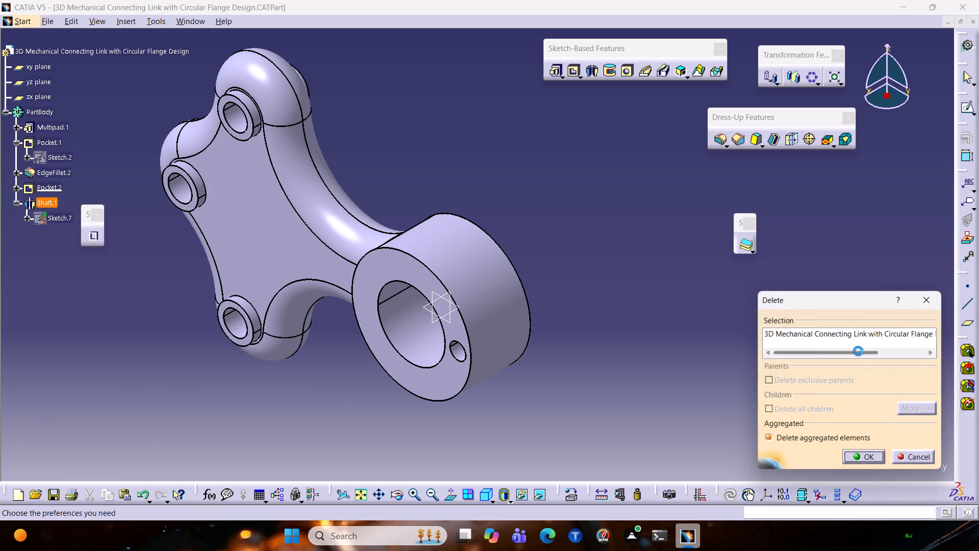
pyautogui.click(858, 457)
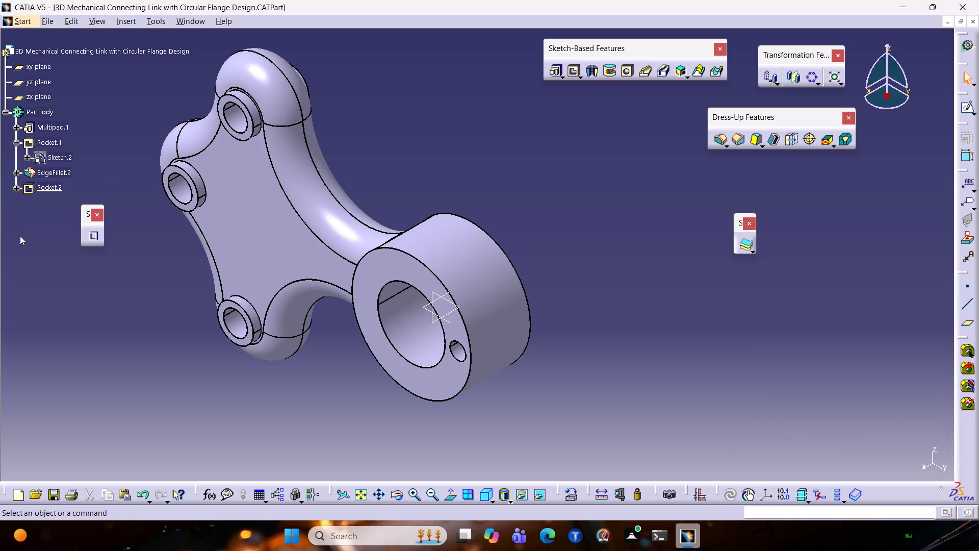
# Pattern the small flange hole Pocket.1 as a complete crown of 6 instances, using the flange's front face as reference.
pyautogui.click(461, 347)
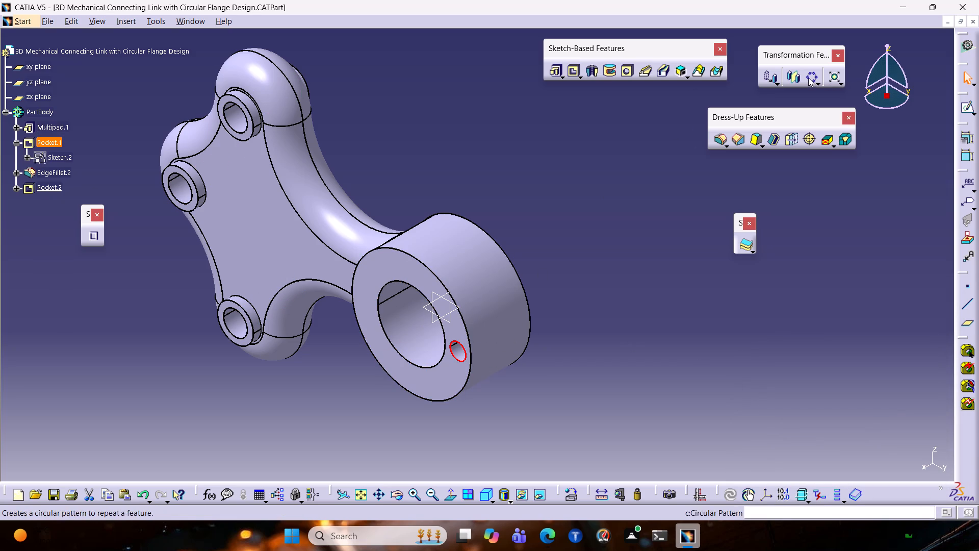
pyautogui.click(808, 76)
pyautogui.click(843, 265)
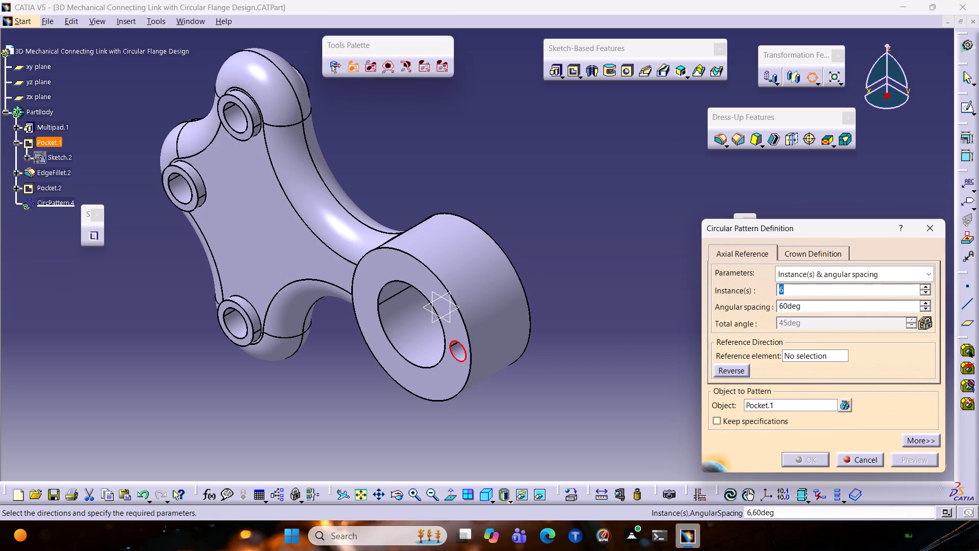
pyautogui.click(837, 291)
pyautogui.click(844, 277)
pyautogui.click(835, 330)
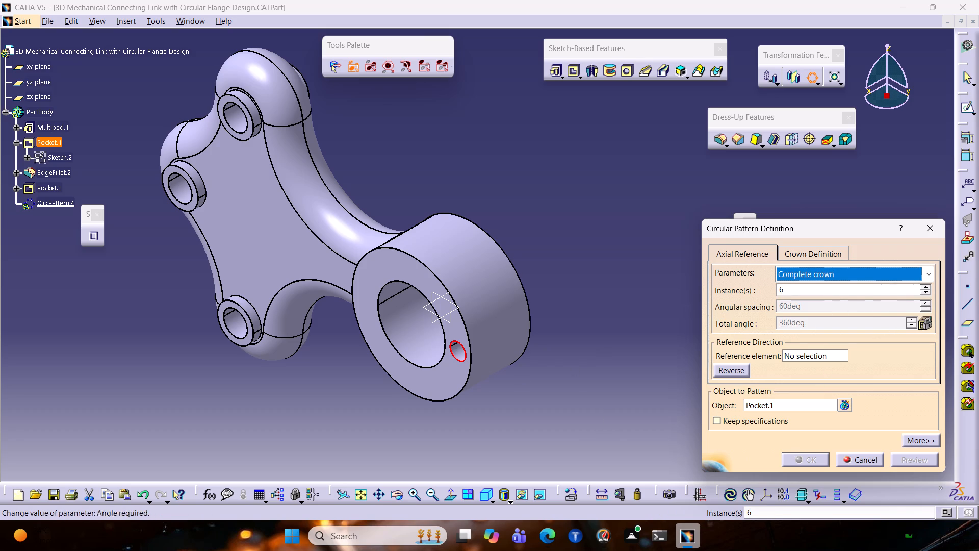
pyautogui.click(798, 359)
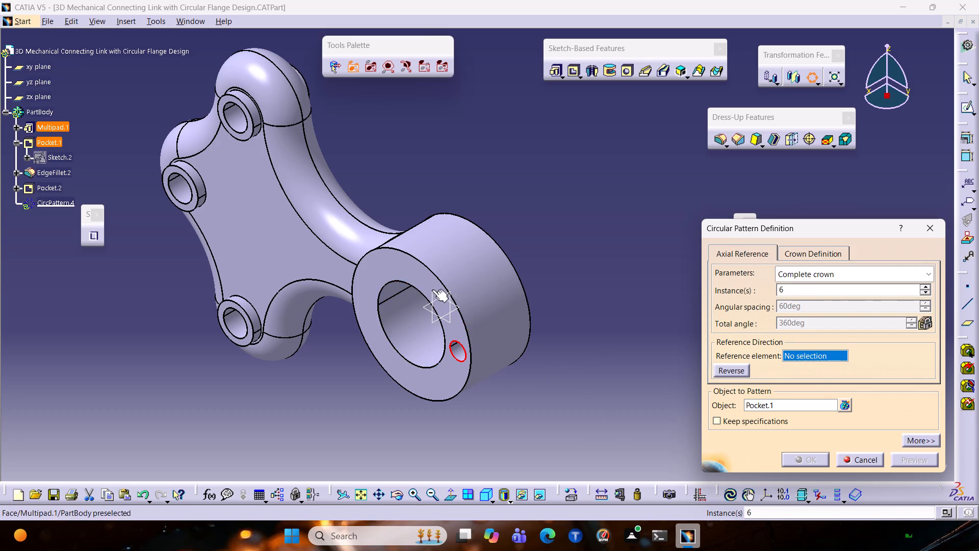
pyautogui.click(429, 287)
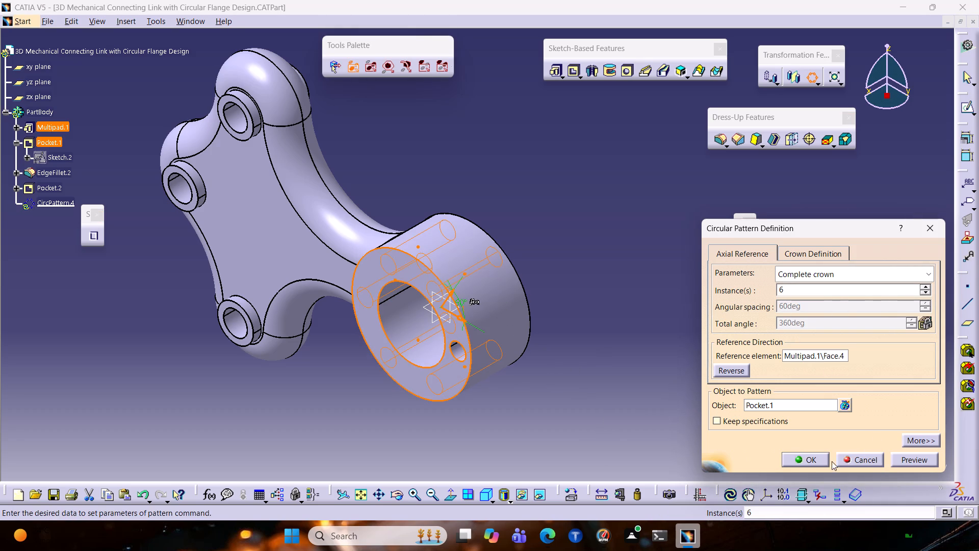
pyautogui.click(793, 460)
pyautogui.click(595, 307)
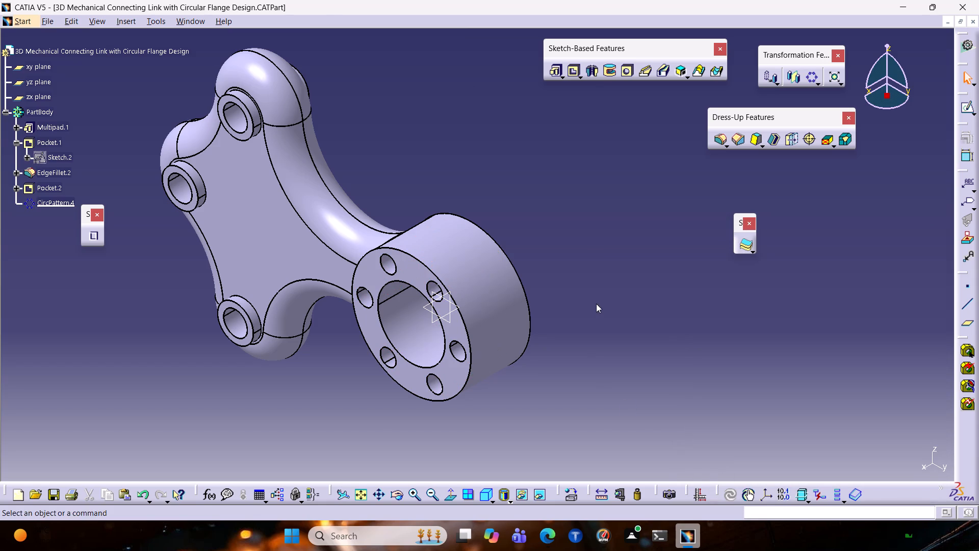
# Start a sketch on the yz plane and project the flange's outer cylindrical face into it.
pyautogui.moveTo(596, 304); pyautogui.dragTo(675, 258, button='middle')
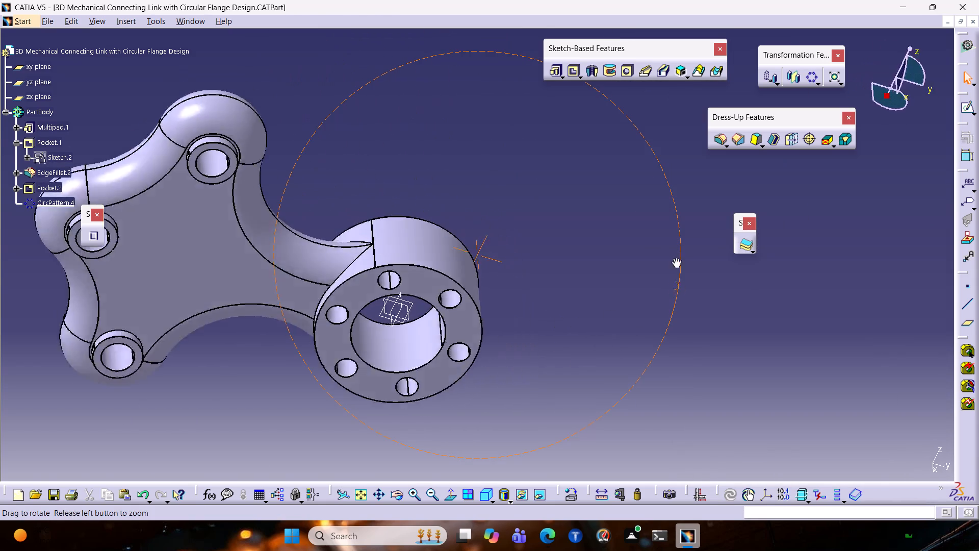
pyautogui.moveTo(675, 258); pyautogui.dragTo(650, 212, button='middle')
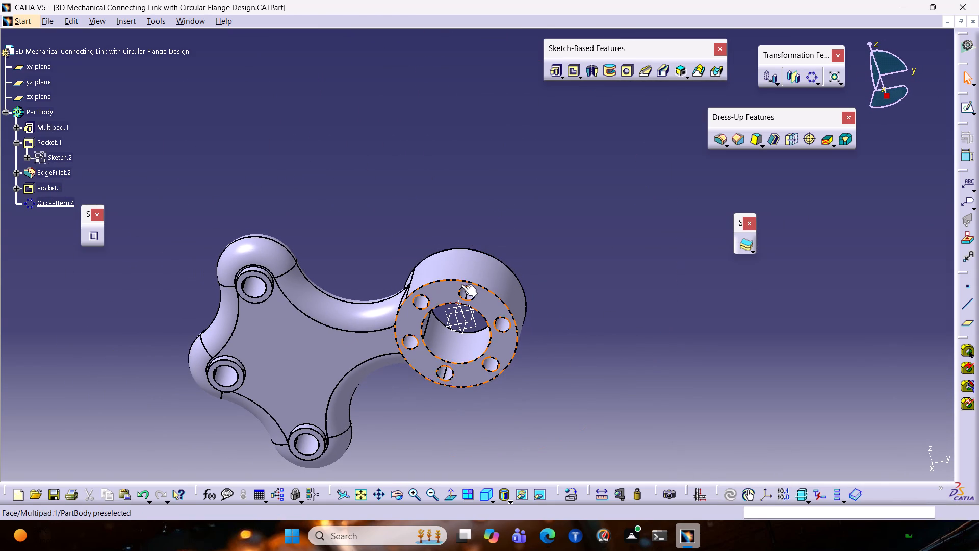
pyautogui.click(475, 277)
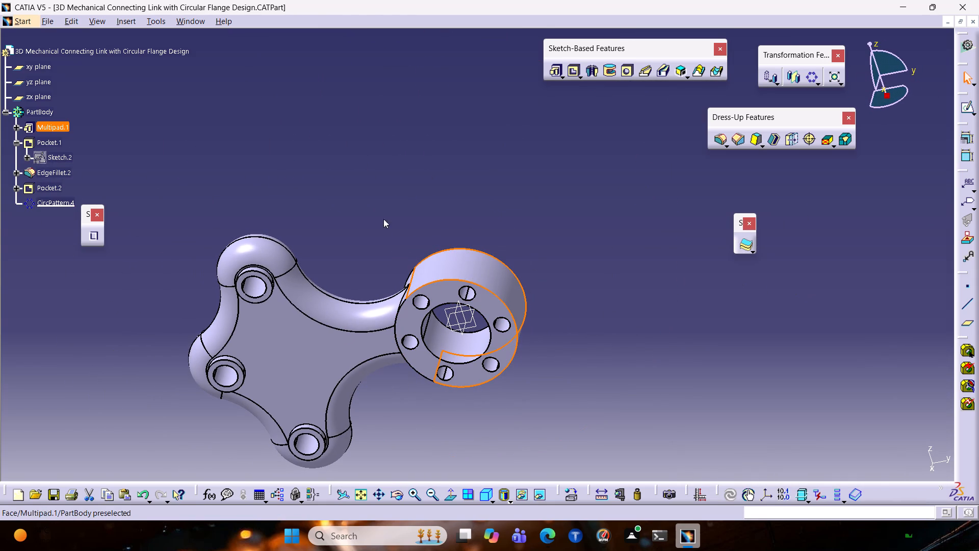
pyautogui.click(32, 81)
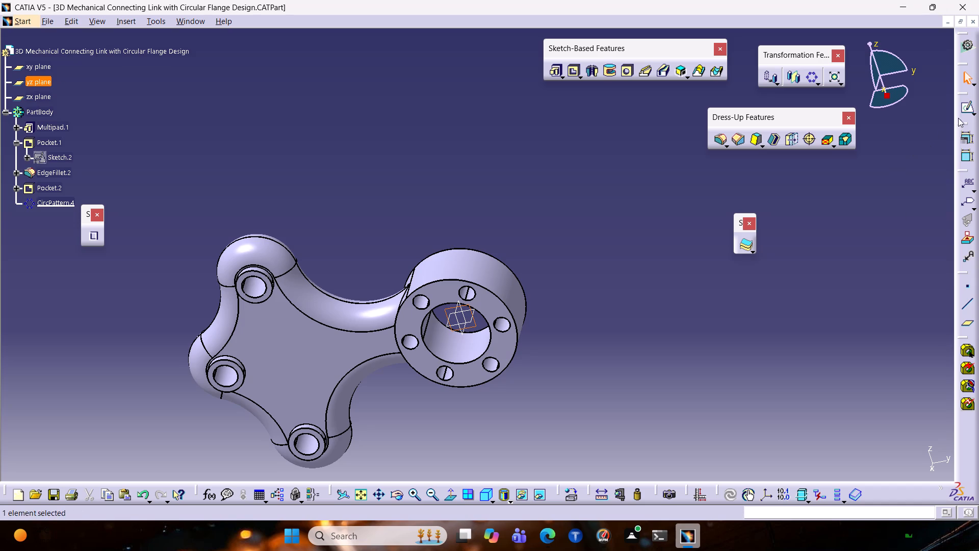
pyautogui.click(968, 105)
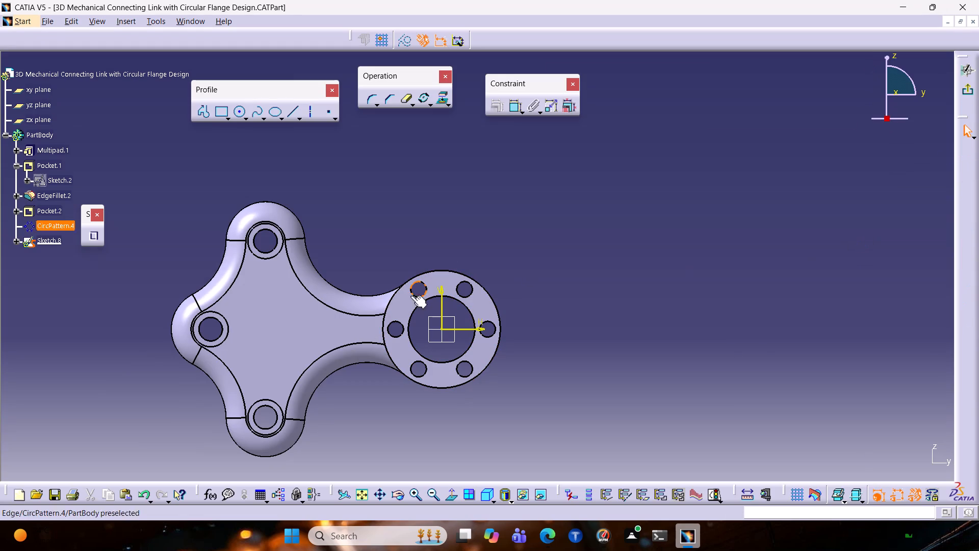
pyautogui.keyDown('ctrl'); pyautogui.moveTo(544, 276); pyautogui.dragTo(554, 265, button='middle'); pyautogui.keyUp('ctrl')
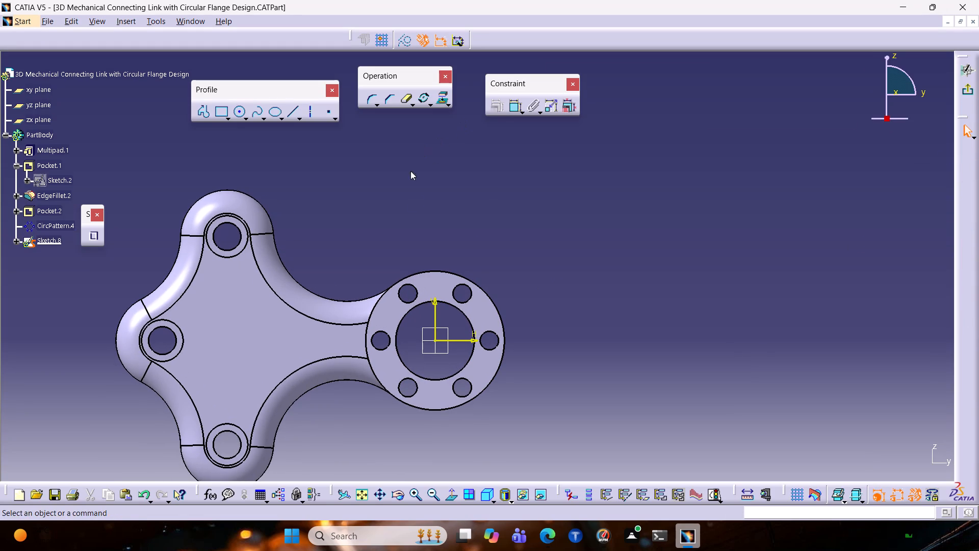
pyautogui.click(421, 272)
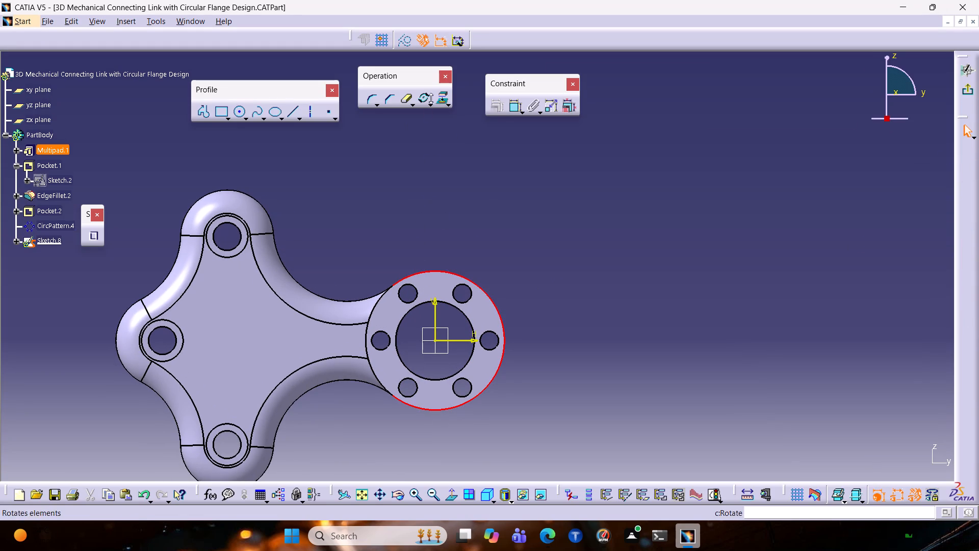
pyautogui.click(437, 102)
pyautogui.click(858, 461)
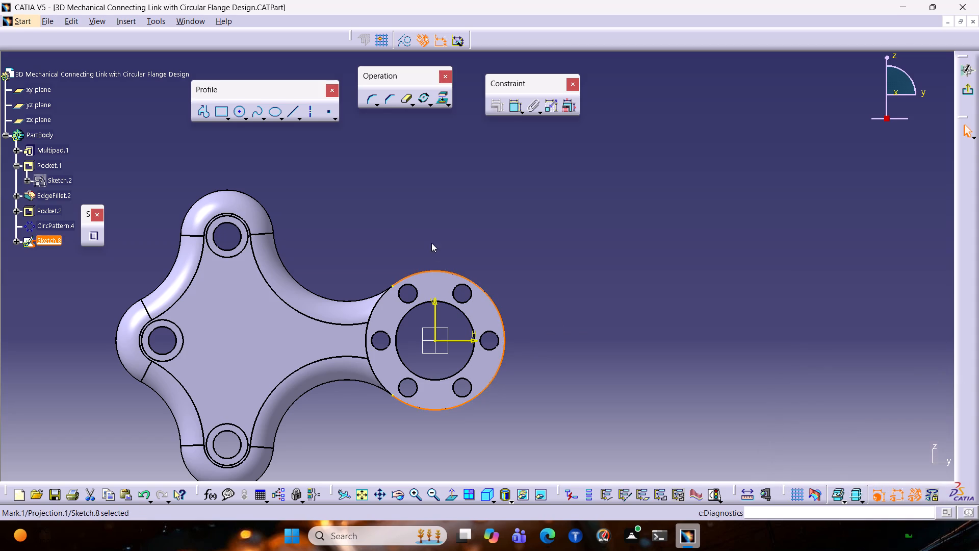
# Sketch a circle about 9.8 mm in diameter on the vertical axis, just above and tangent to the projected flange edge.
pyautogui.keyDown('ctrl'); pyautogui.moveTo(510, 270); pyautogui.dragTo(577, 219, button='middle'); pyautogui.keyUp('ctrl')
pyautogui.click(402, 240)
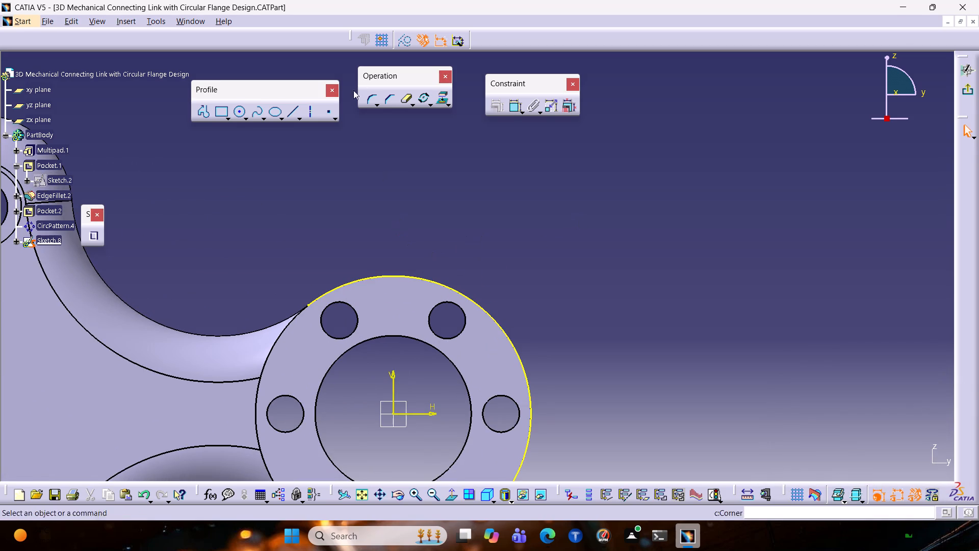
pyautogui.click(239, 113)
pyautogui.click(393, 253)
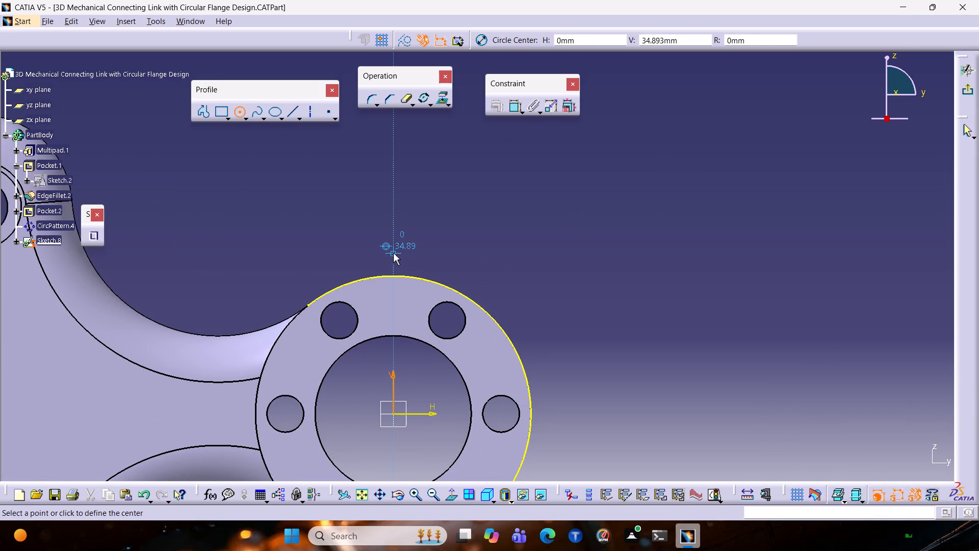
pyautogui.click(409, 268)
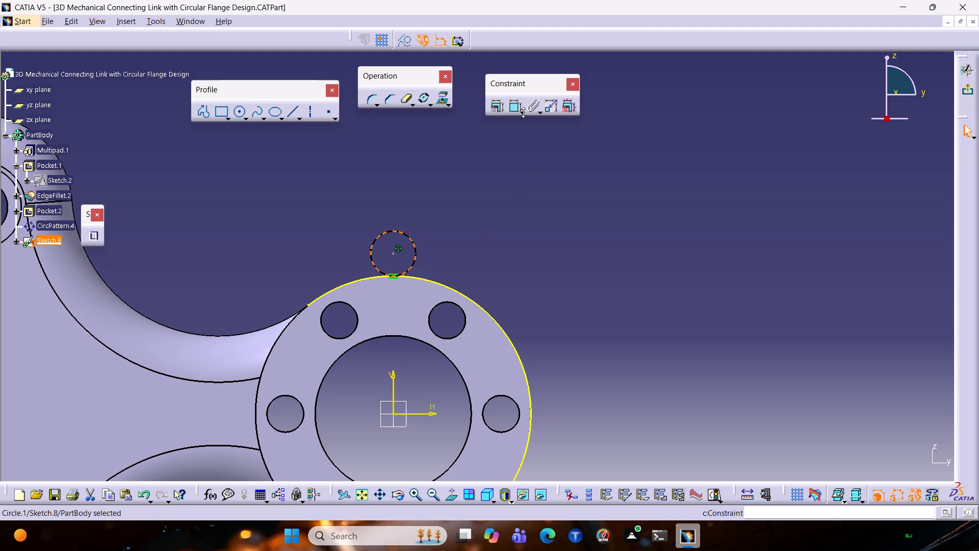
# Dimension the new circle's diameter and set it to 8 mm.
pyautogui.click(513, 112)
pyautogui.moveTo(434, 221); pyautogui.dragTo(432, 226)
pyautogui.doubleClick(435, 217)
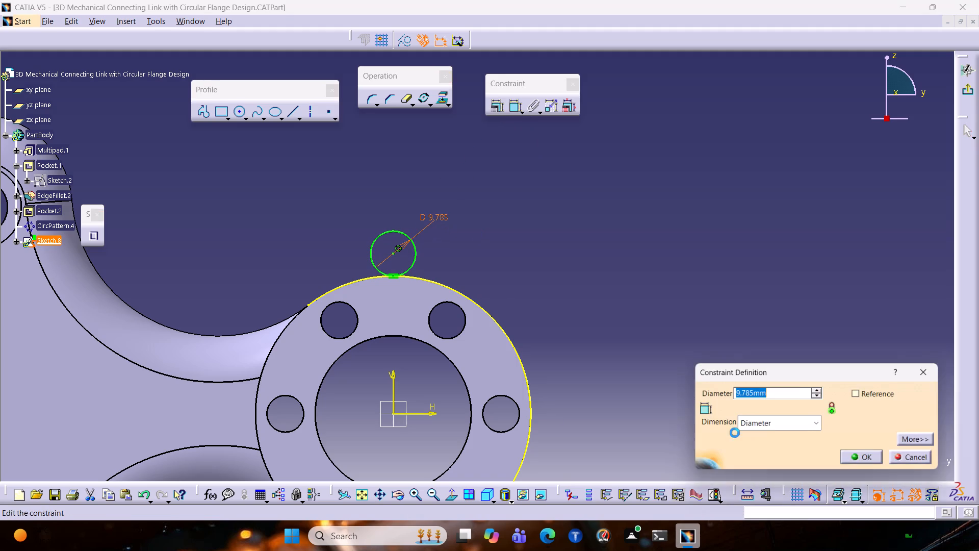
pyautogui.press('8')
pyautogui.press('Return')
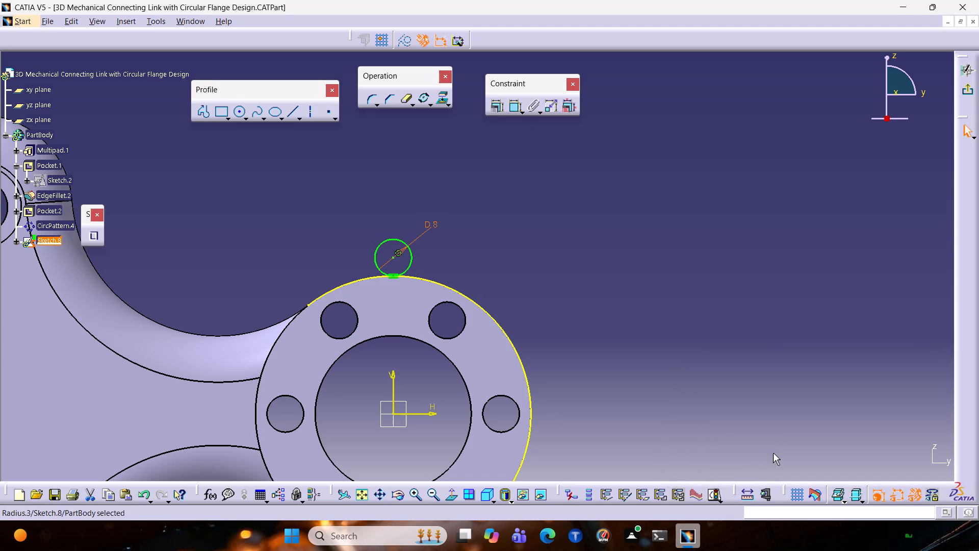
# Draw an 8 mm vertical line across the small circle, from its top point to the tangent point on the flange edge.
pyautogui.click(294, 110)
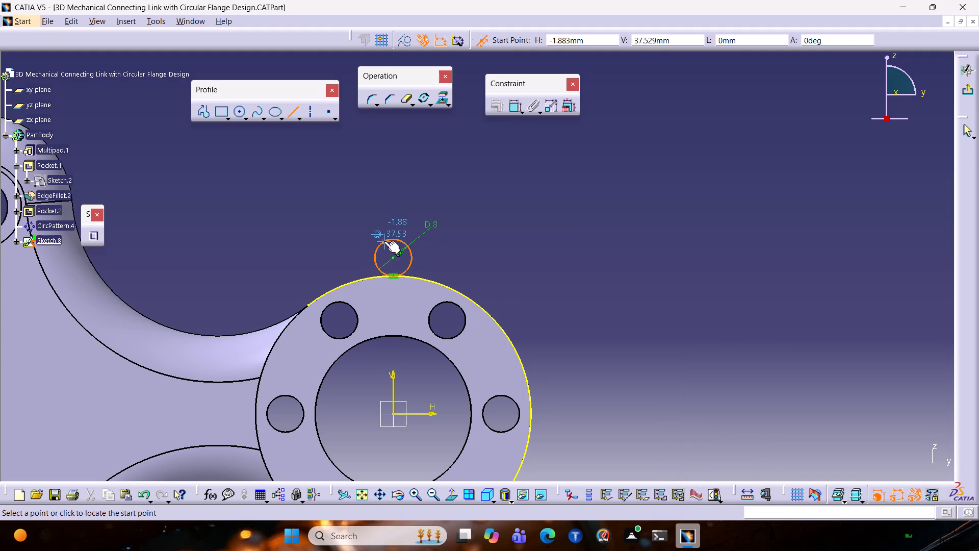
pyautogui.click(394, 256)
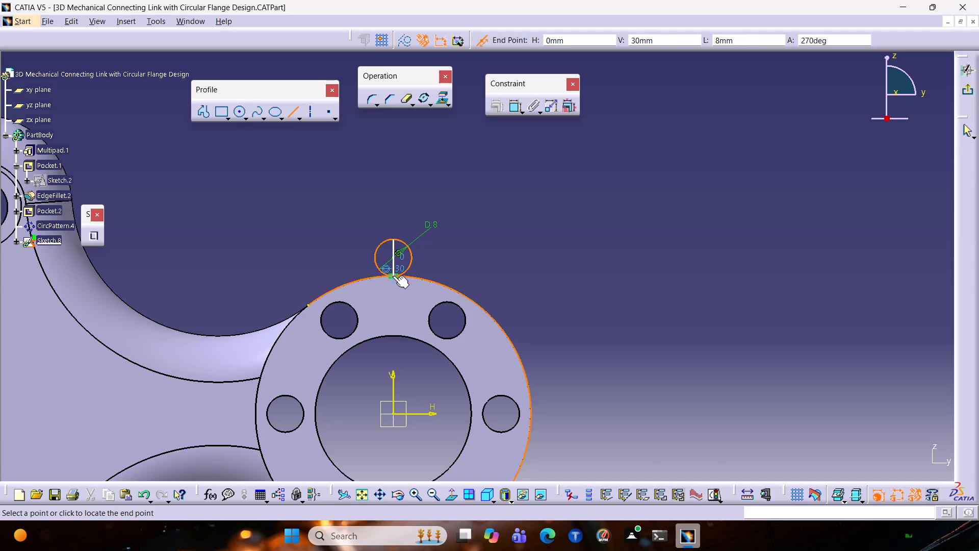
pyautogui.click(393, 275)
pyautogui.click(512, 259)
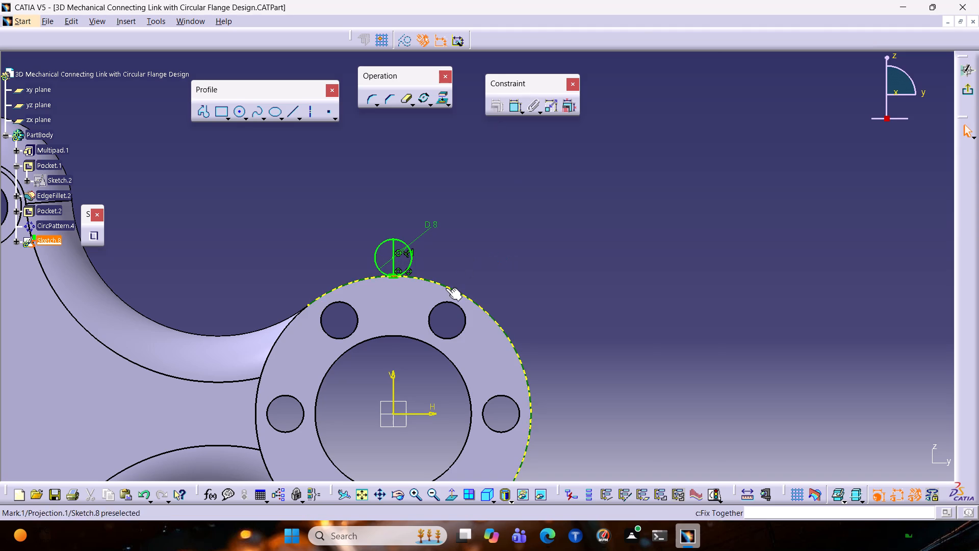
# Convert the projected flange edge into construction geometry.
pyautogui.click(448, 286)
pyautogui.click(404, 45)
pyautogui.click(527, 225)
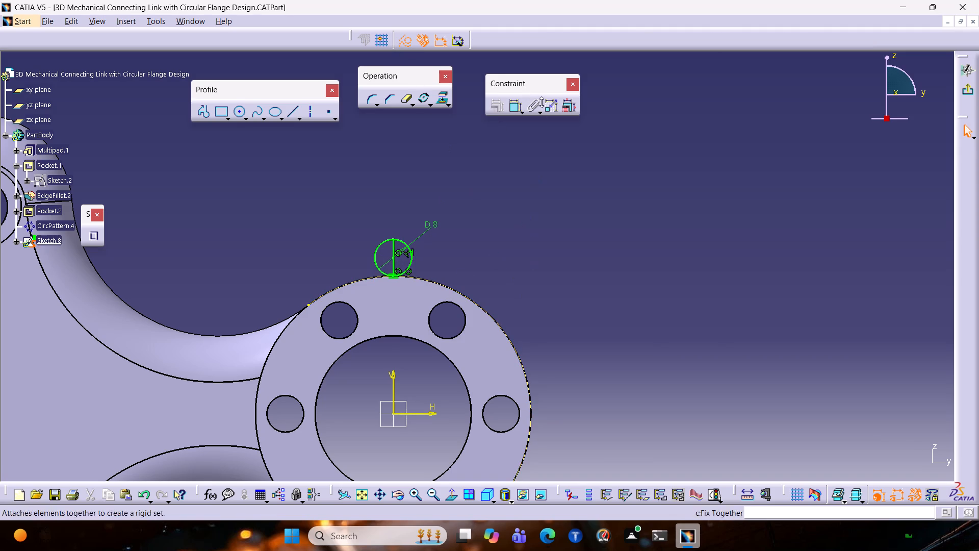
# Quick Trim the +H half of the small circle, leaving a closed half-circle profile, and exit the sketch.
pyautogui.doubleClick(407, 99)
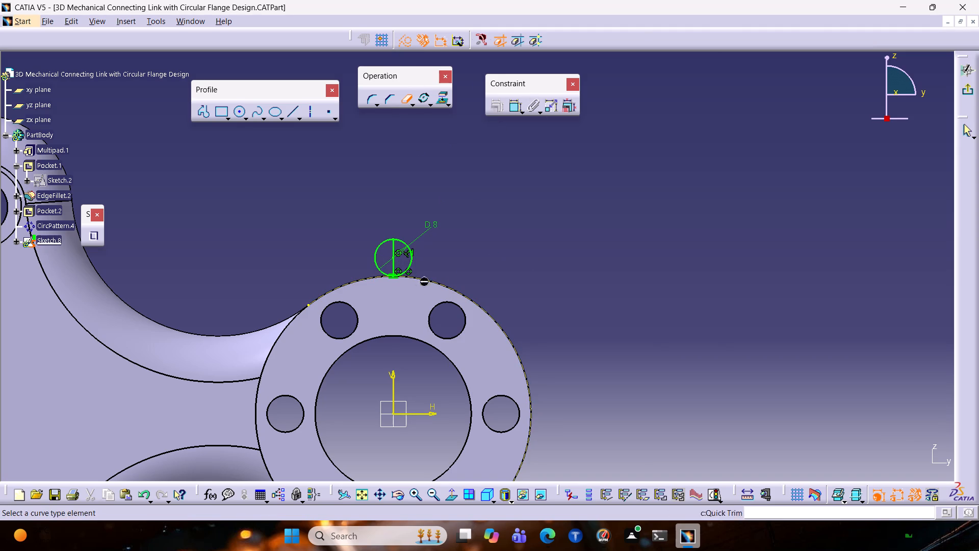
pyautogui.click(409, 263)
pyautogui.click(965, 90)
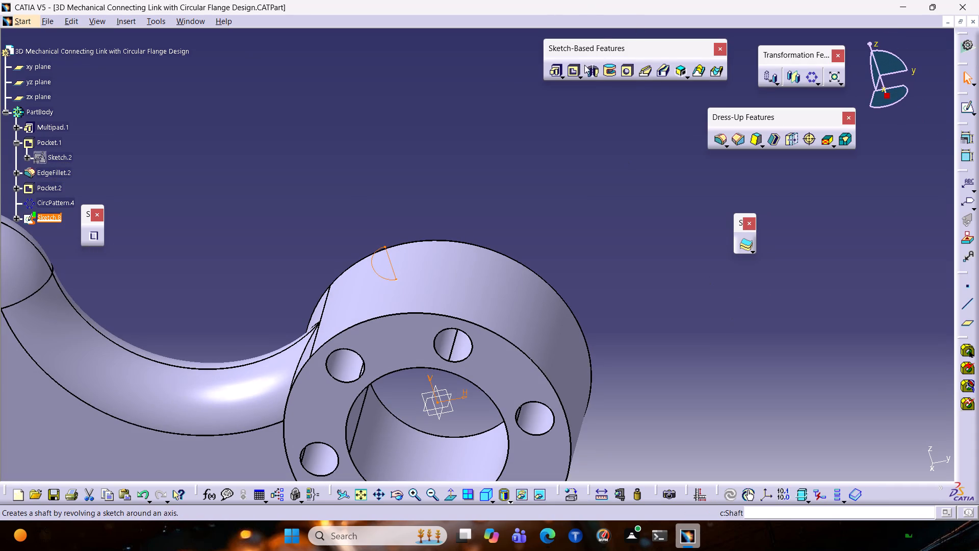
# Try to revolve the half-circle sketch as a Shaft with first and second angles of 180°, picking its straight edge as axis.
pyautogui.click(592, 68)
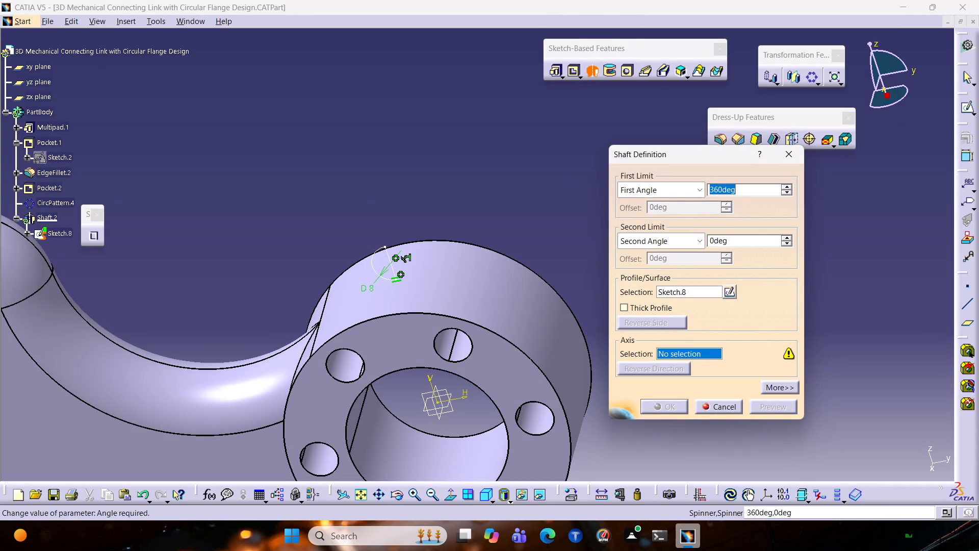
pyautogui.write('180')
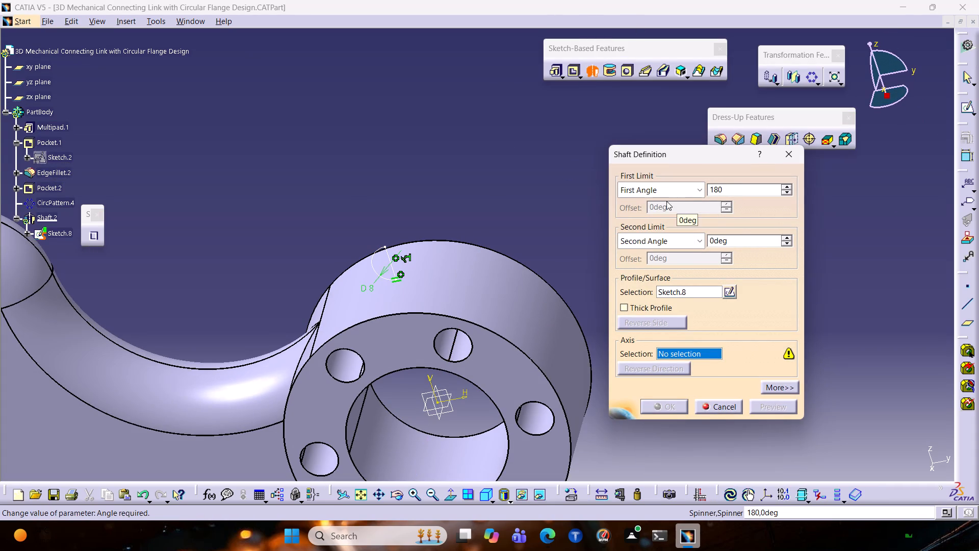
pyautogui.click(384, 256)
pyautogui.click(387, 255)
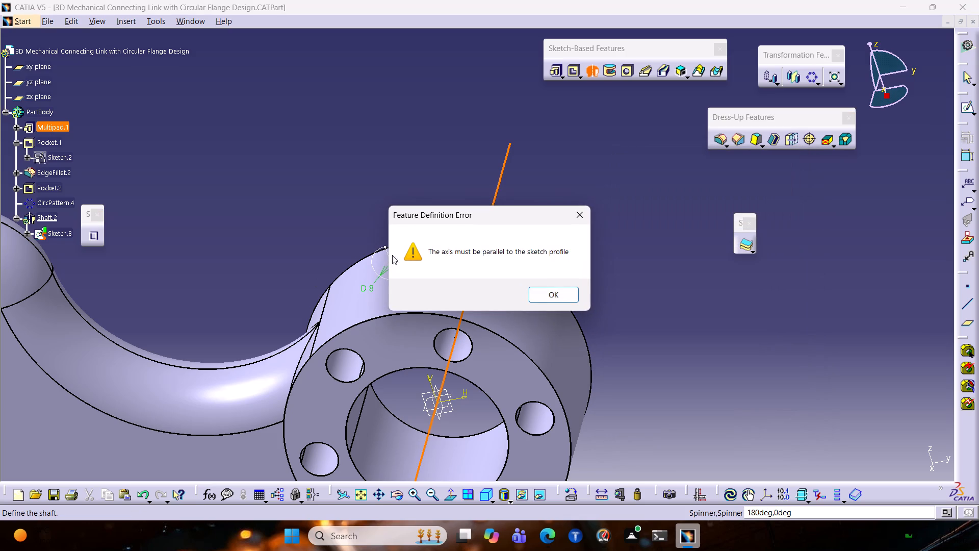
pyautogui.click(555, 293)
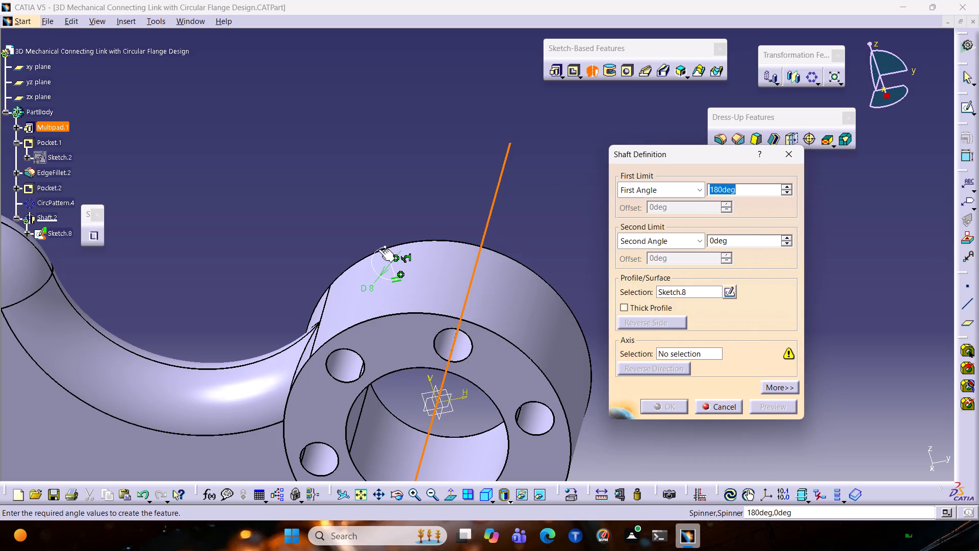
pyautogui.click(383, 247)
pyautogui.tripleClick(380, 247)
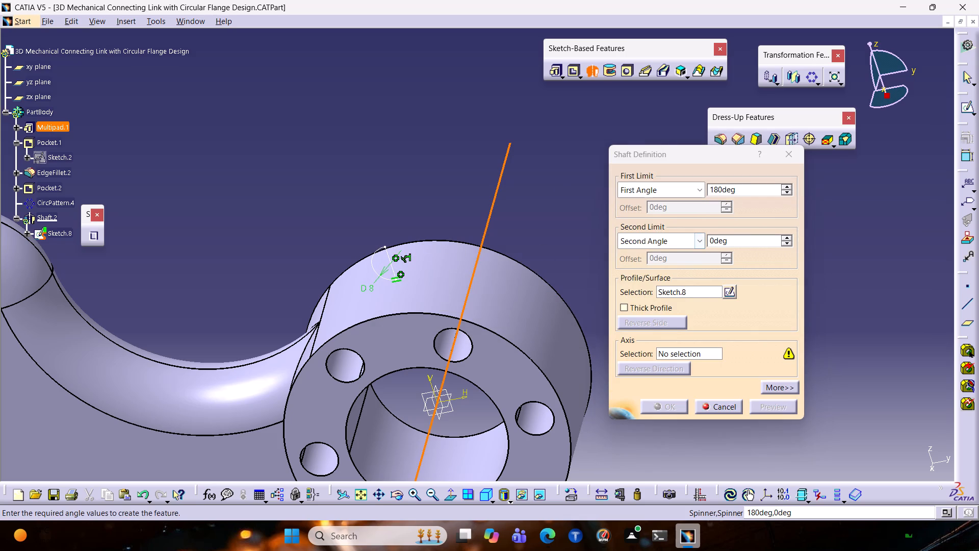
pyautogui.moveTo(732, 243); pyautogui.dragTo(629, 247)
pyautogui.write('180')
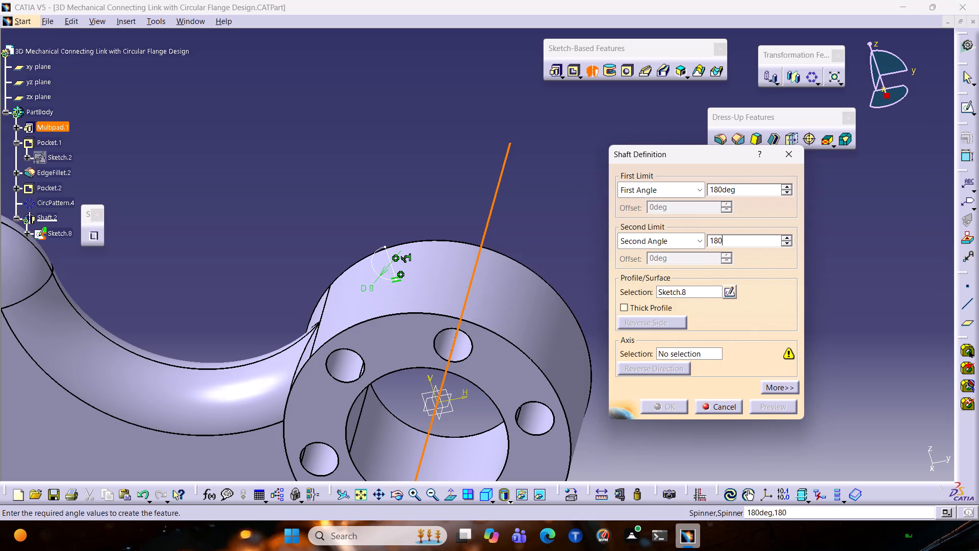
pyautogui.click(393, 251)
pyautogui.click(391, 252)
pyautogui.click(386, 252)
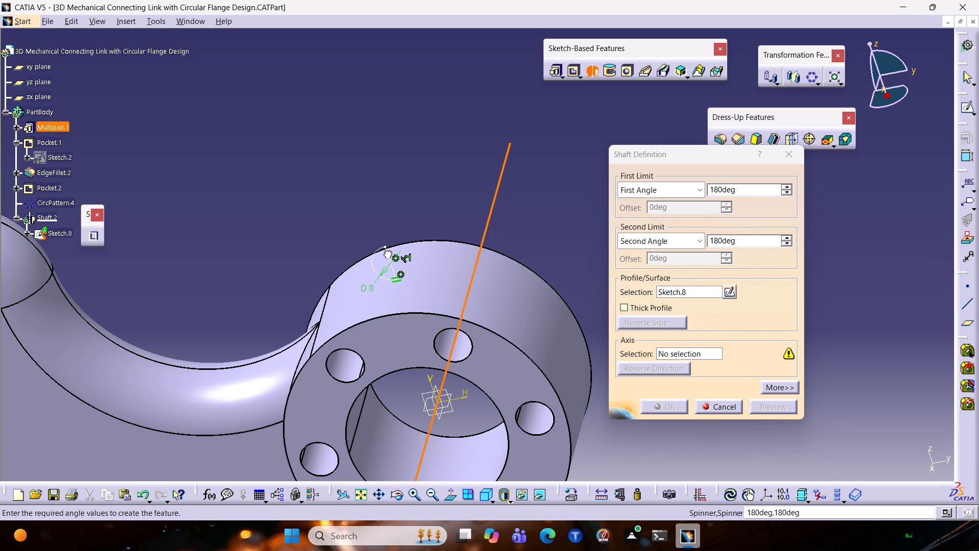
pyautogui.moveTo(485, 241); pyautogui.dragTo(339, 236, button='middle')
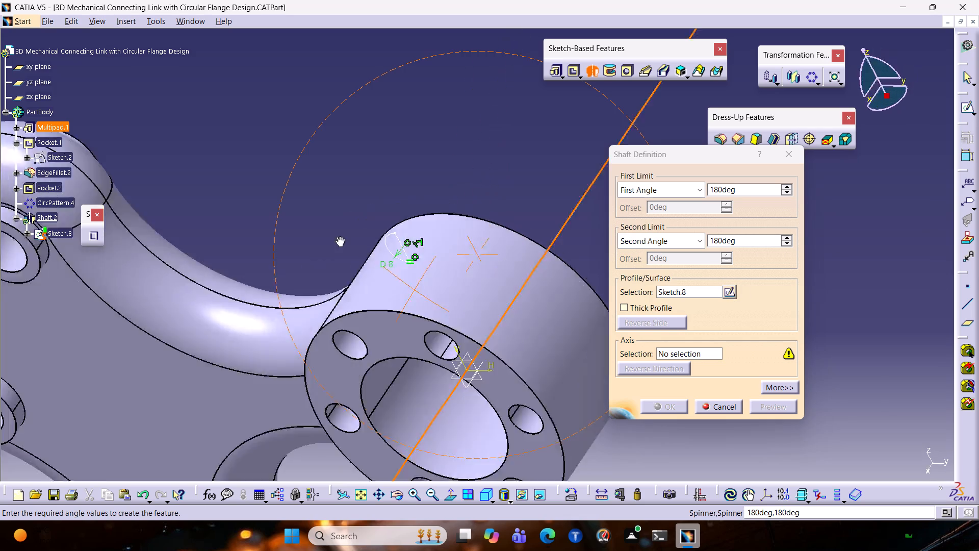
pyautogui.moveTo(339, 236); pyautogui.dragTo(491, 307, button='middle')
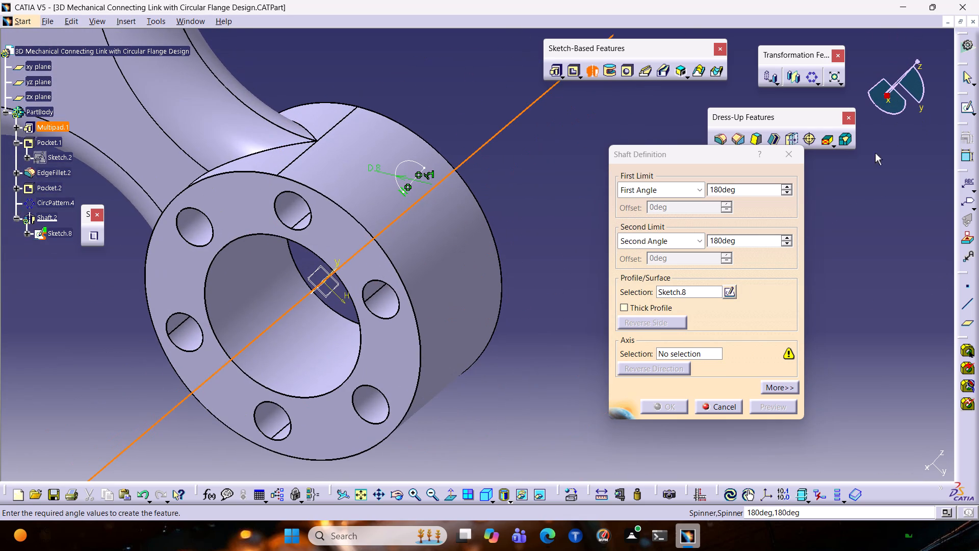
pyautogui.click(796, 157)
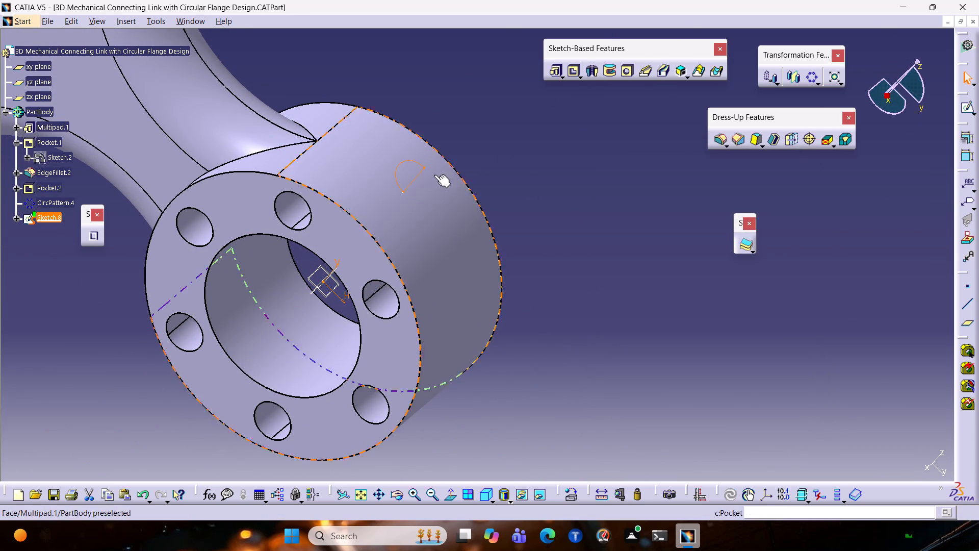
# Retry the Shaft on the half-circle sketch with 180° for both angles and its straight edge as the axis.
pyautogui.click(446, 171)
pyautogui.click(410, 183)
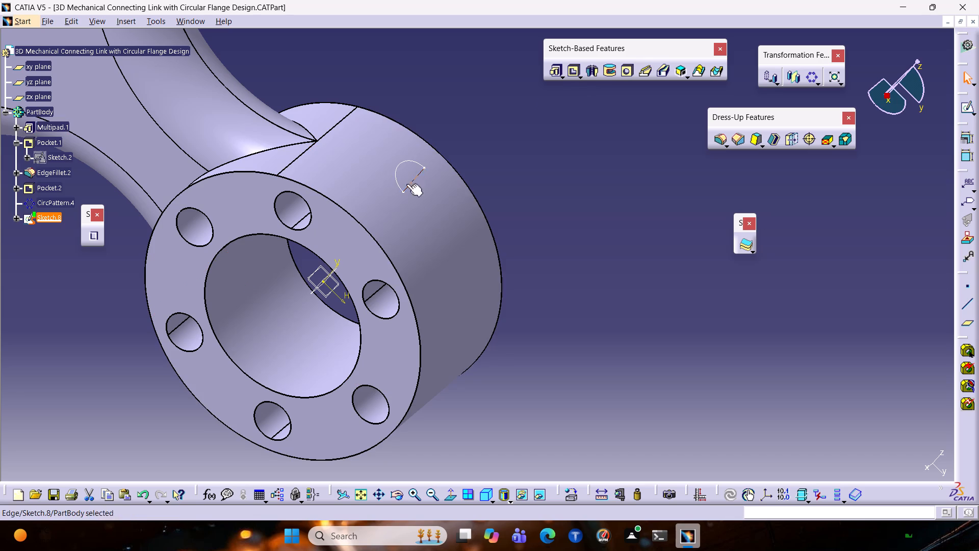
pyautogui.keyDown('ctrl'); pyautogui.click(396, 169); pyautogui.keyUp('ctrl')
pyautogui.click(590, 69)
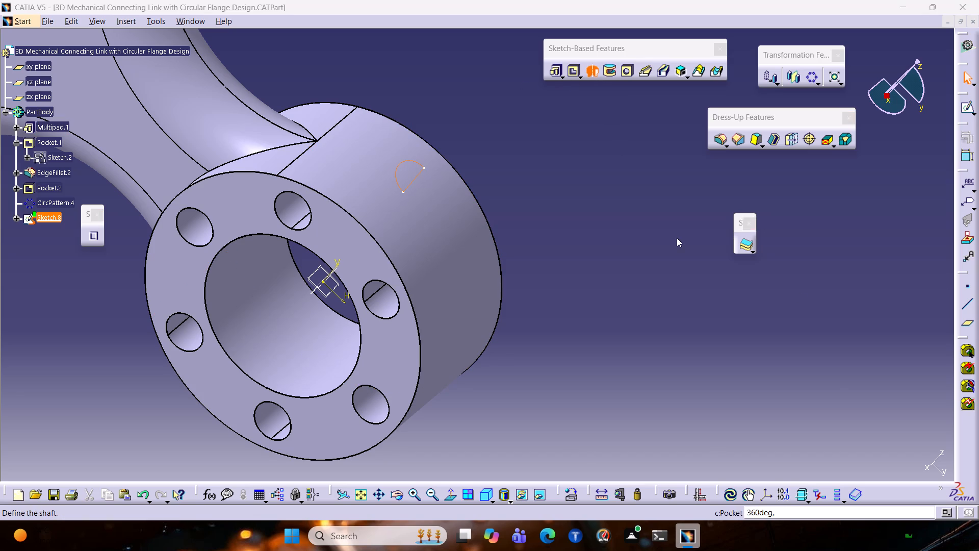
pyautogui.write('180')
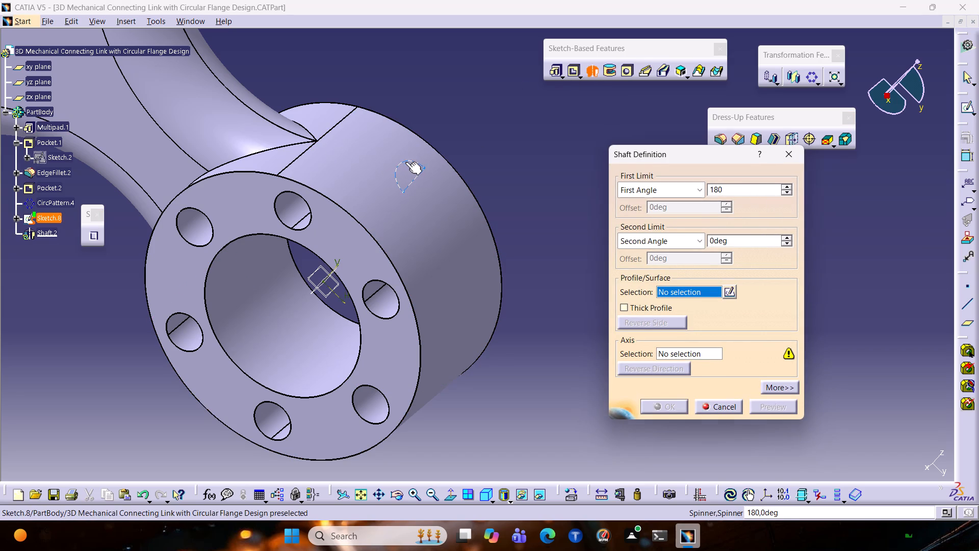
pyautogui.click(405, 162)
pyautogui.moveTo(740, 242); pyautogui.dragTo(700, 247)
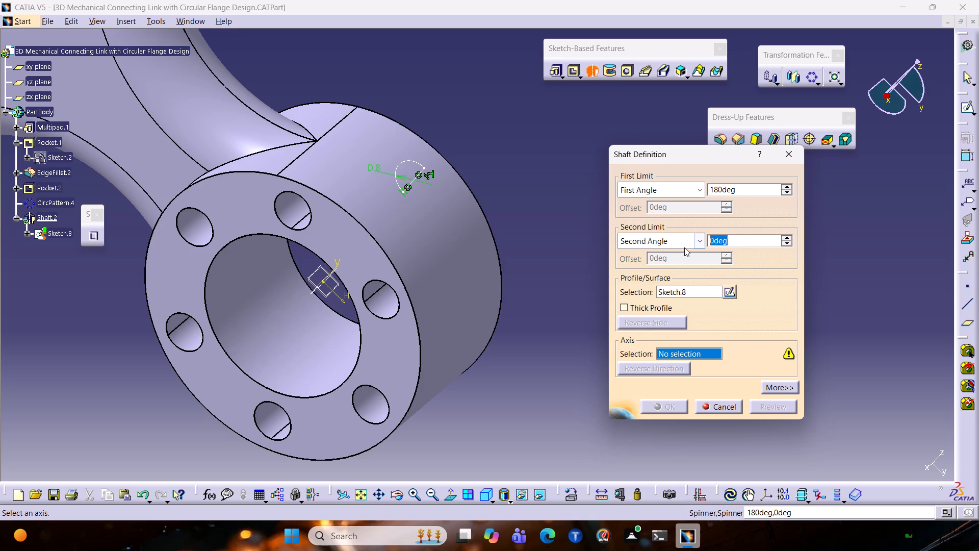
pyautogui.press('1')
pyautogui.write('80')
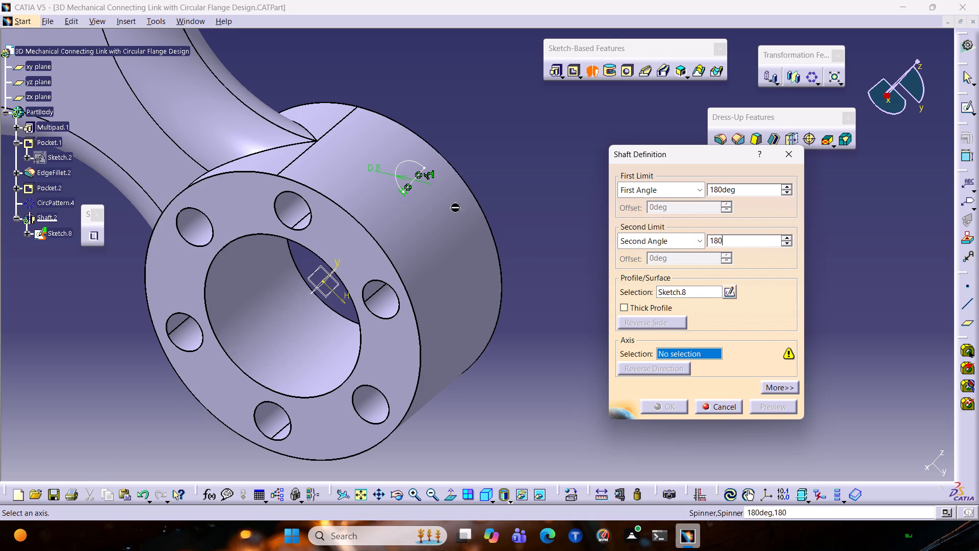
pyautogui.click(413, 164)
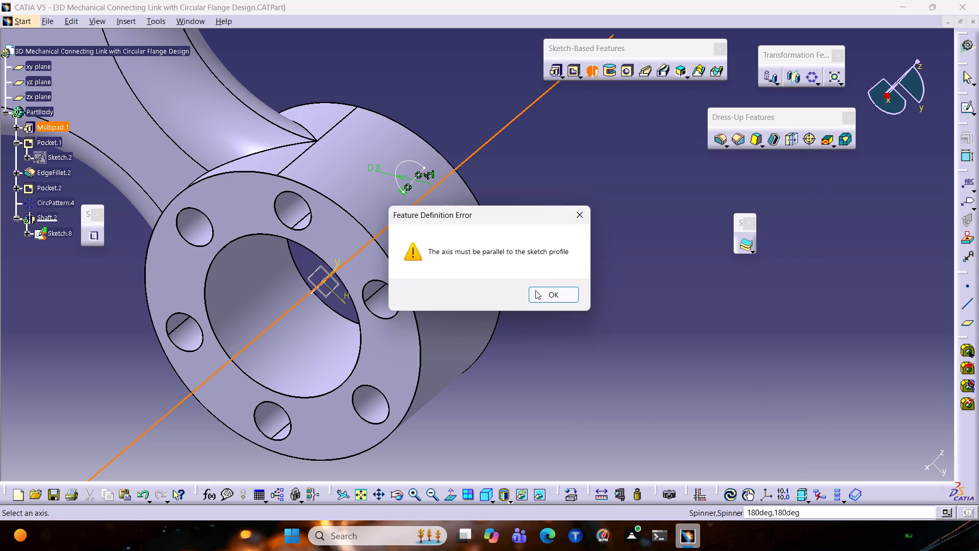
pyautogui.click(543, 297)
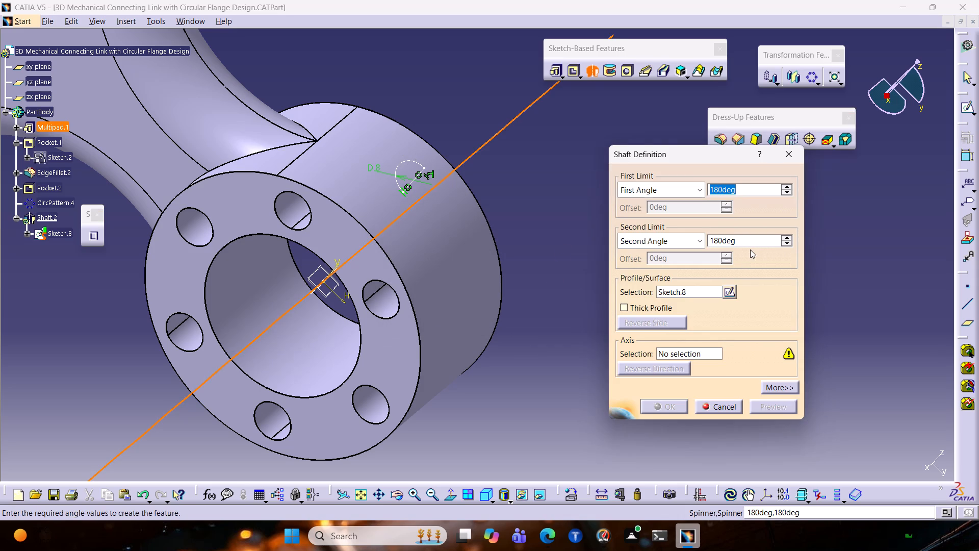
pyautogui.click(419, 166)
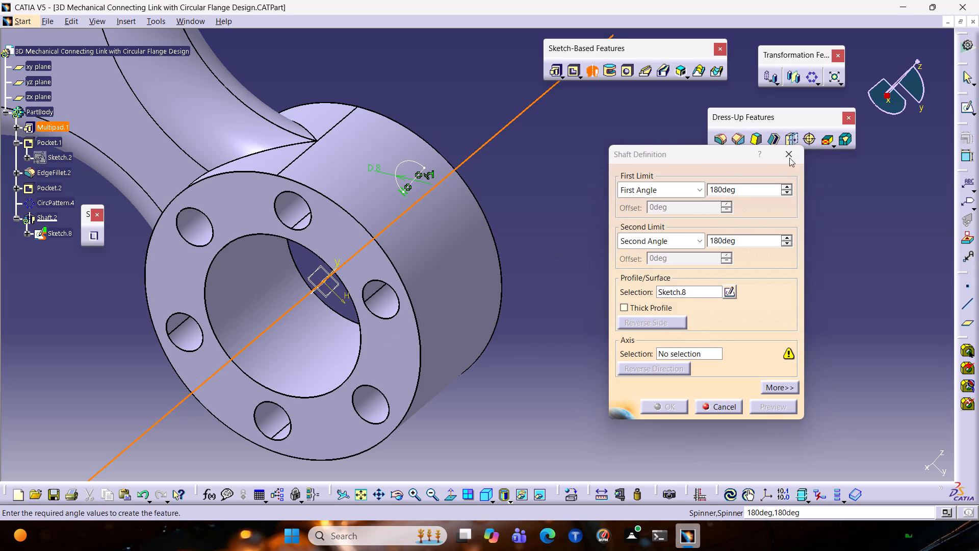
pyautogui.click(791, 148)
# Define a new Shaft from the half-circle sketch with the first and second angles both set to 180°.
pyautogui.click(593, 71)
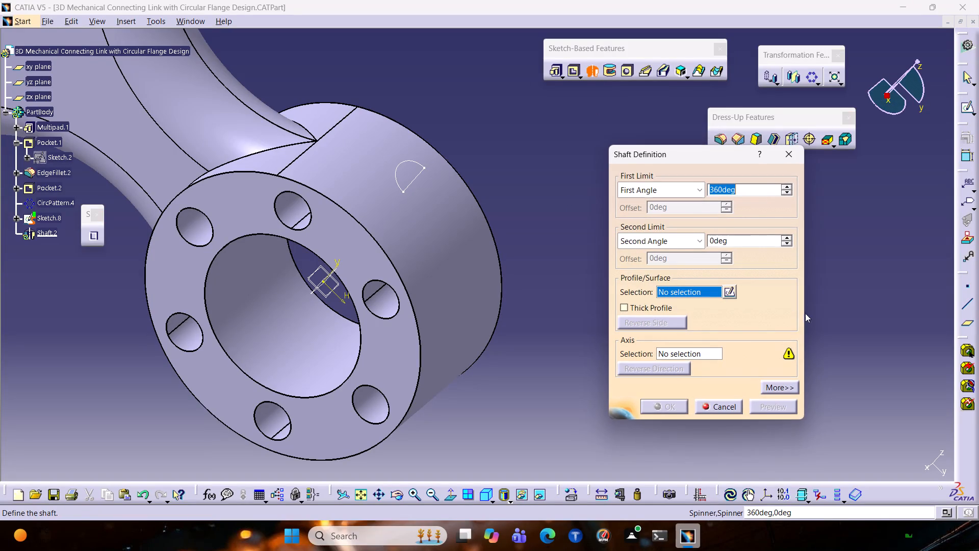
pyautogui.write('180')
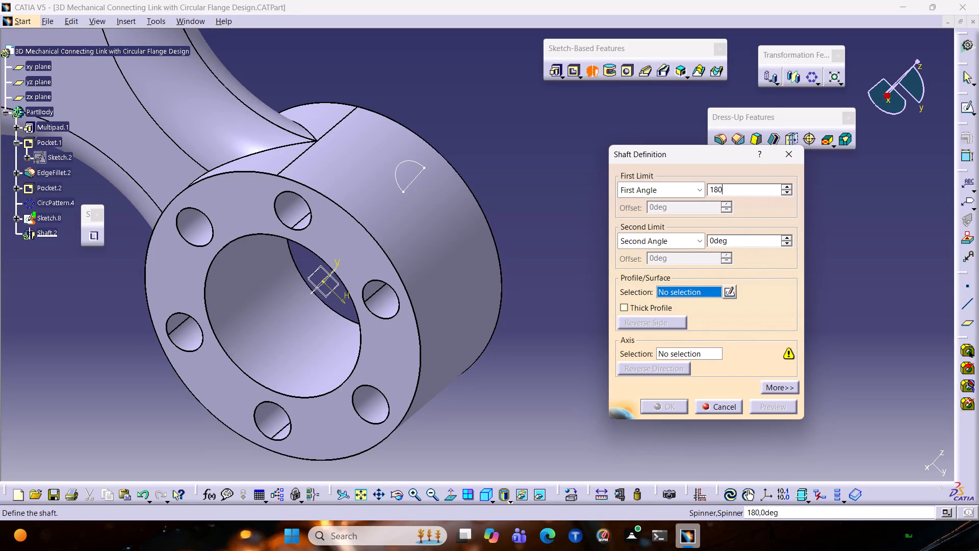
pyautogui.click(415, 178)
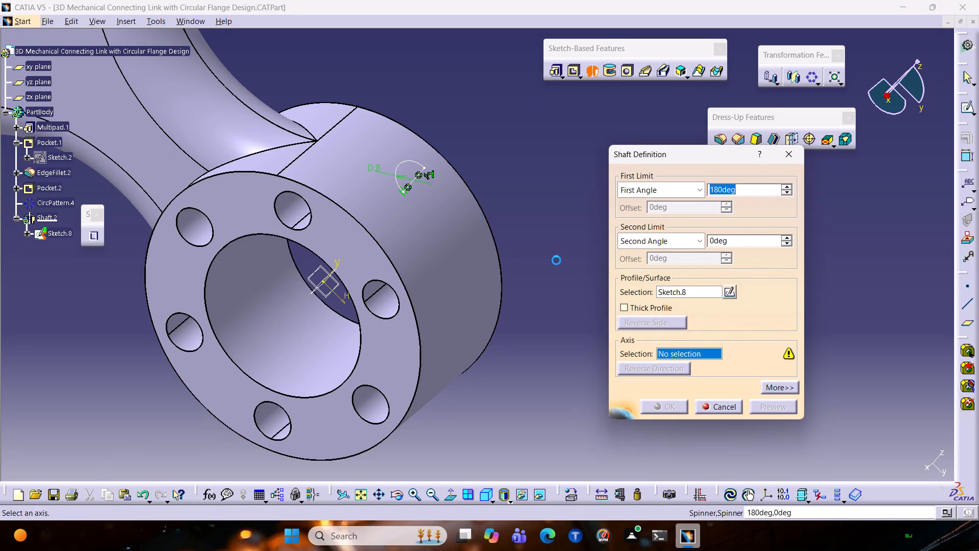
pyautogui.moveTo(736, 240); pyautogui.dragTo(631, 248)
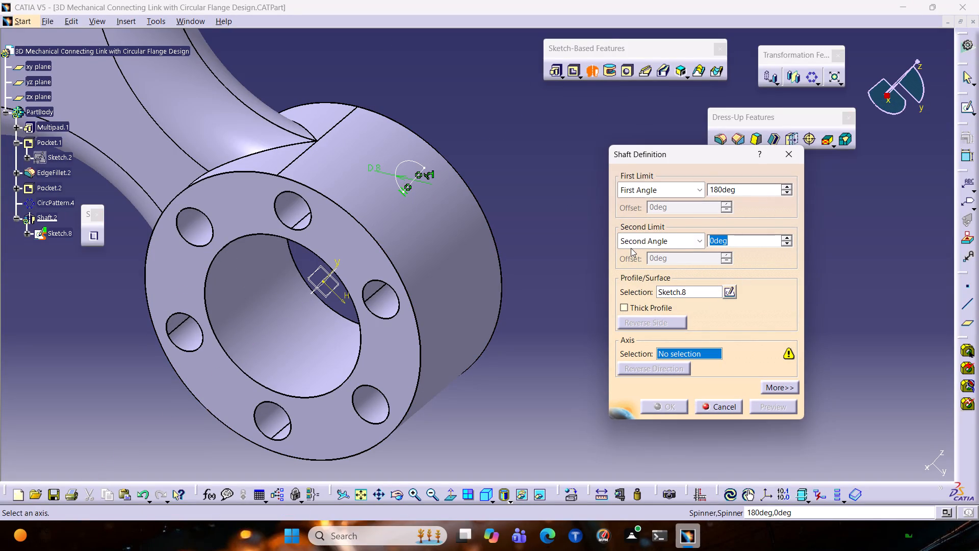
pyautogui.write('180')
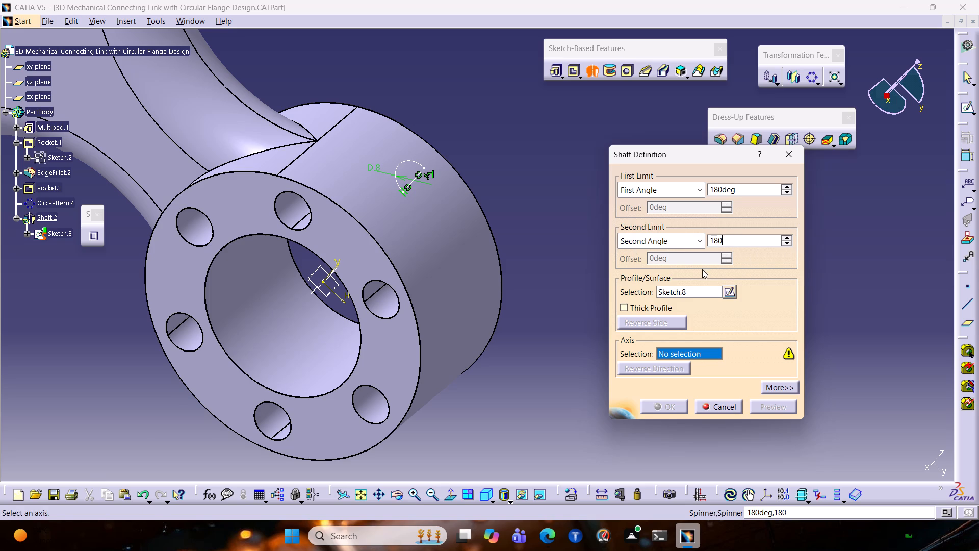
pyautogui.click(413, 160)
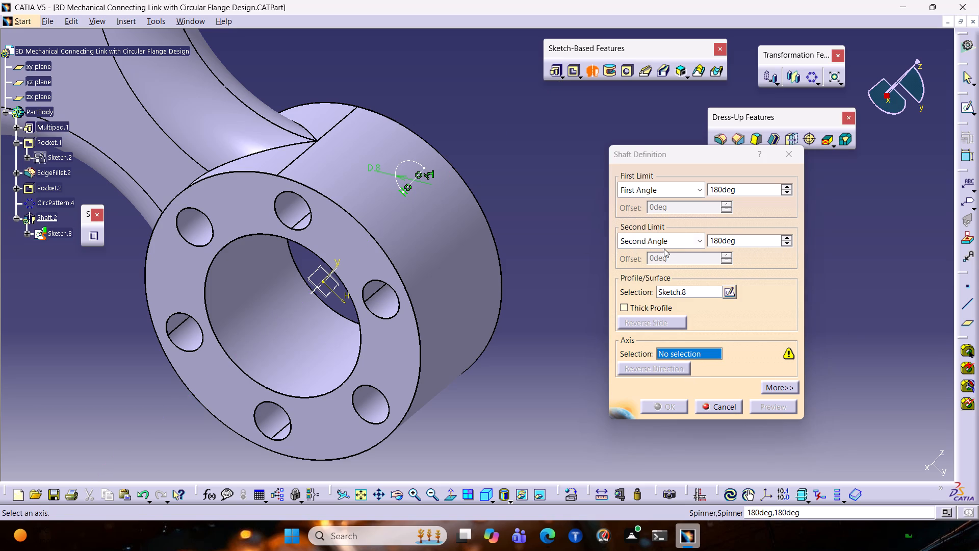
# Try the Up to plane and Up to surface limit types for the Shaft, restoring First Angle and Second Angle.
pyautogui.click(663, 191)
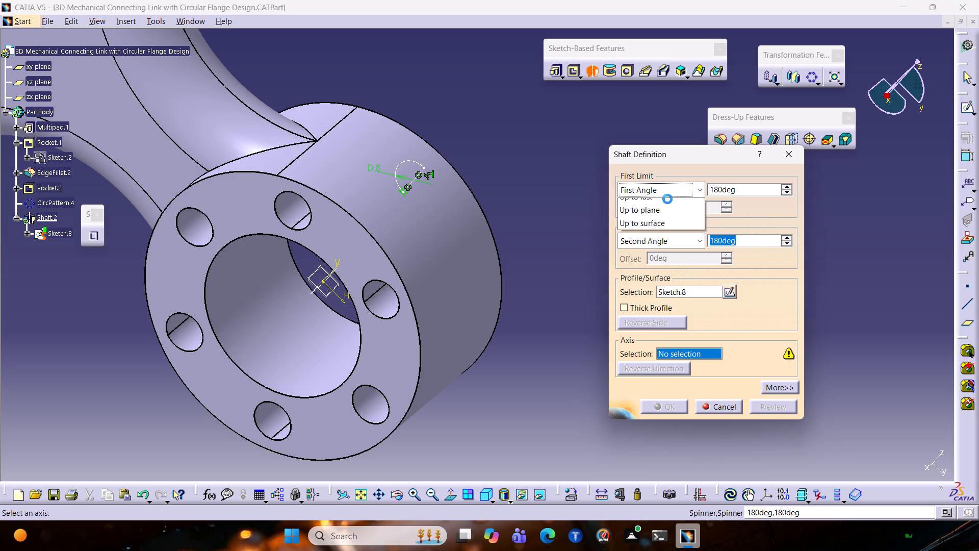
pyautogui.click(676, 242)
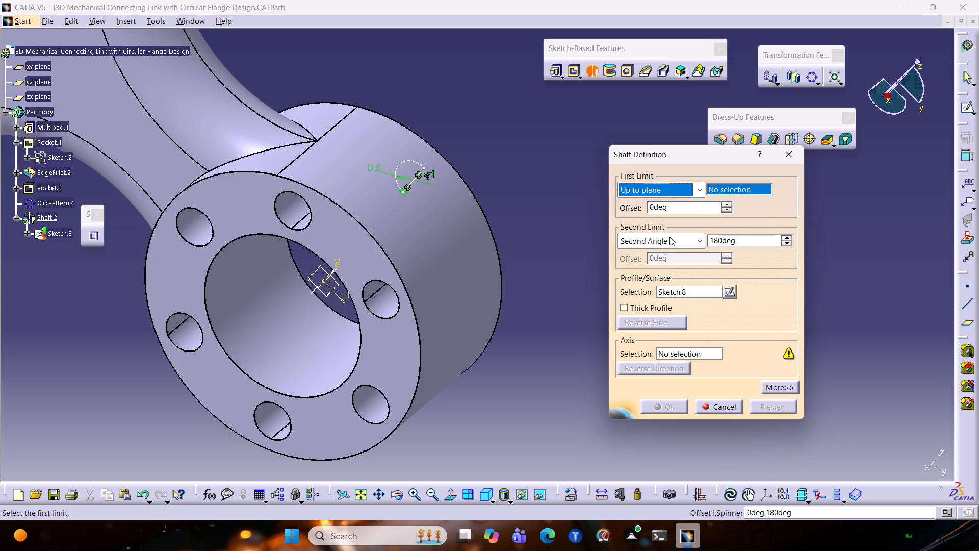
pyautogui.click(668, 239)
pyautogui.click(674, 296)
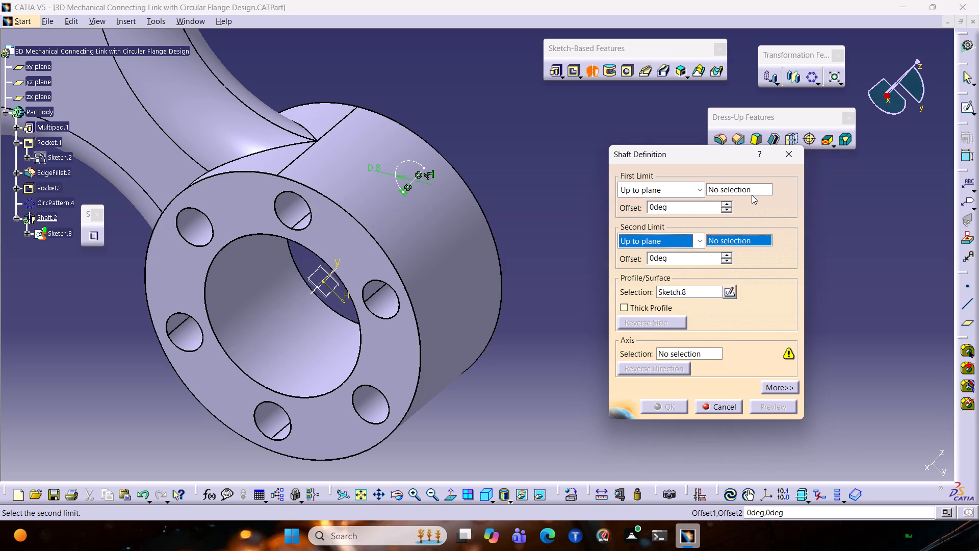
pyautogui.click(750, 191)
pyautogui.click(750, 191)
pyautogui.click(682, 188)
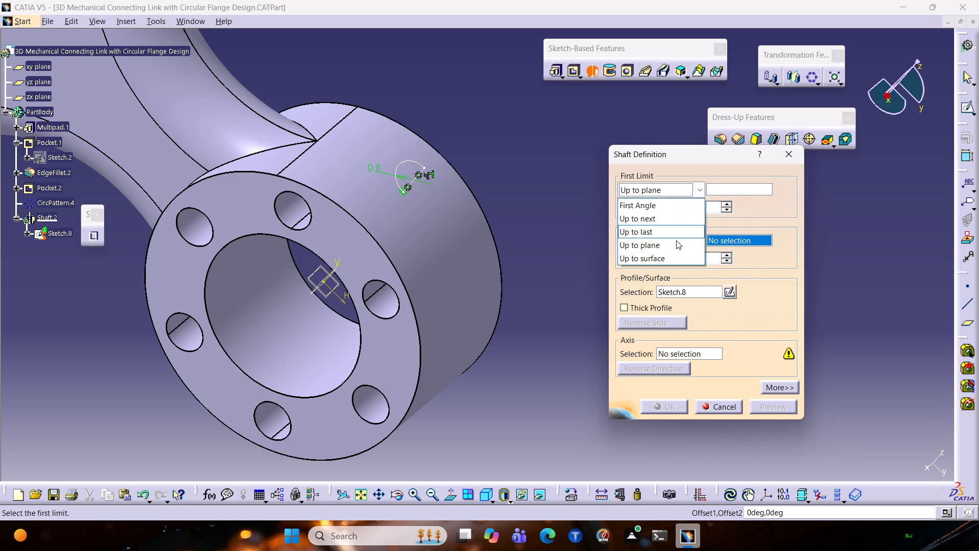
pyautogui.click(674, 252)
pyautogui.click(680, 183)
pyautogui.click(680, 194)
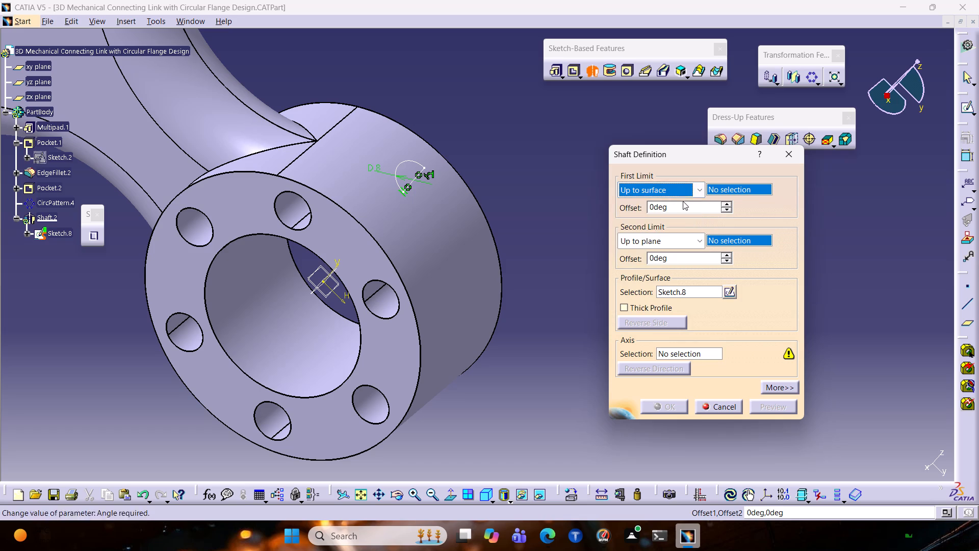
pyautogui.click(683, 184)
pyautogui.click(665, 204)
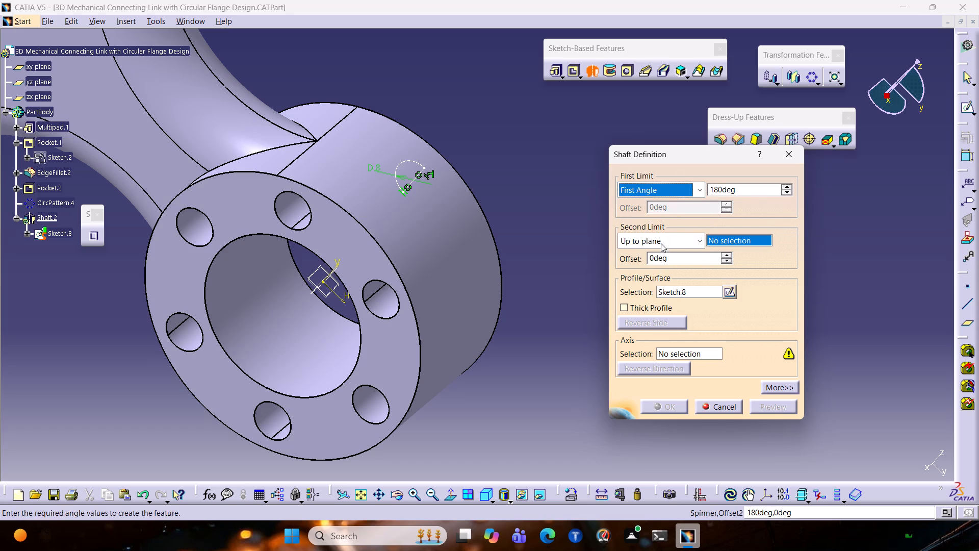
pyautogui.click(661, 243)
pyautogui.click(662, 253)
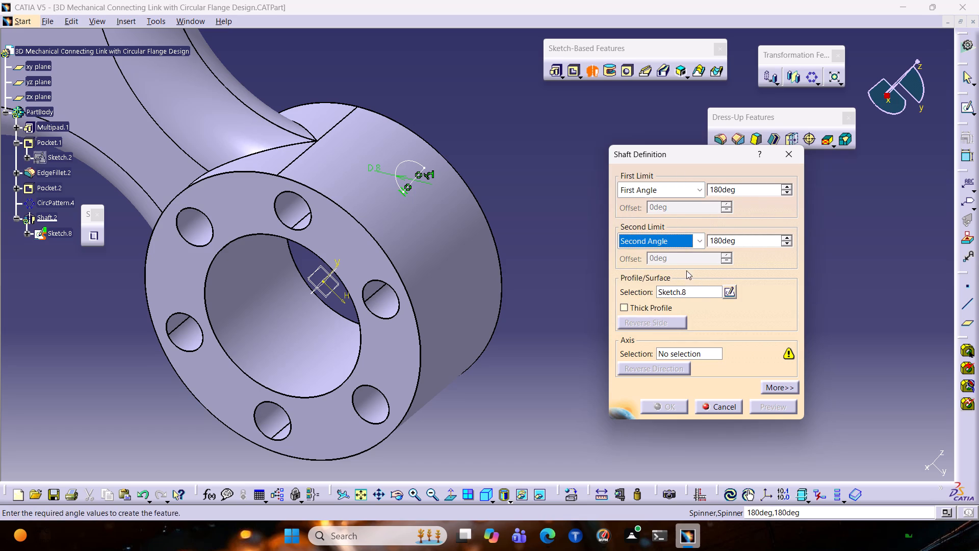
# Complete the Shaft of the half-circle sketch with both angles at 180°, using its straight edge as the revolution axis.
pyautogui.click(420, 168)
pyautogui.click(423, 165)
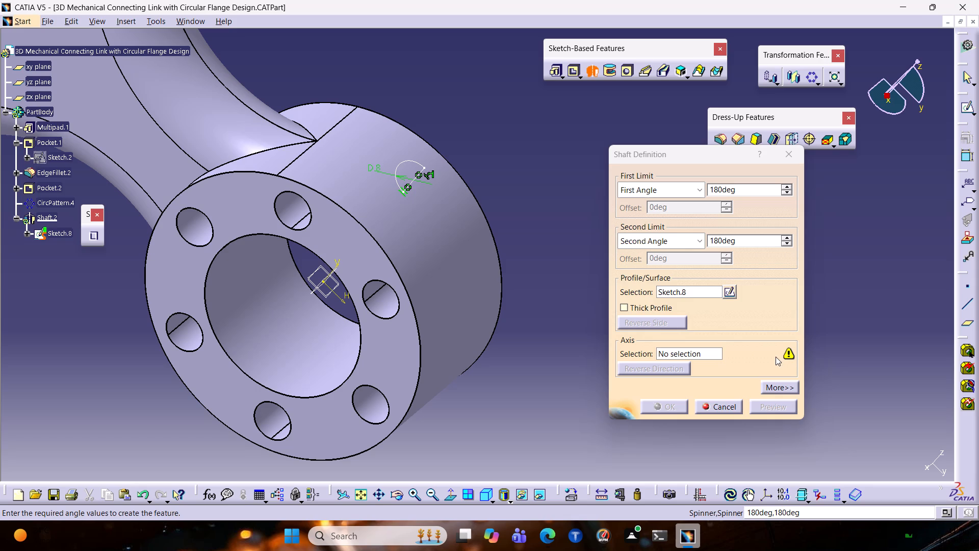
pyautogui.click(789, 388)
pyautogui.click(788, 387)
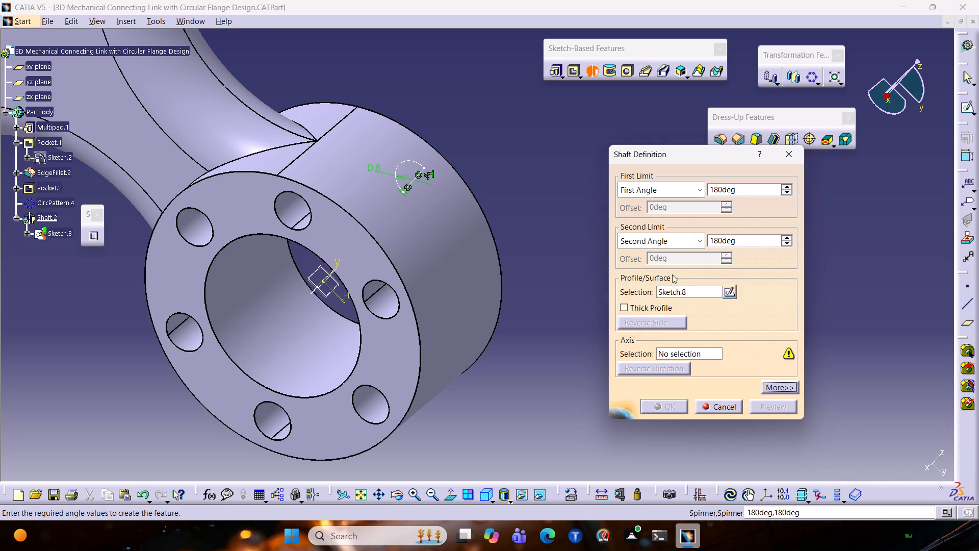
pyautogui.click(670, 294)
pyautogui.click(413, 162)
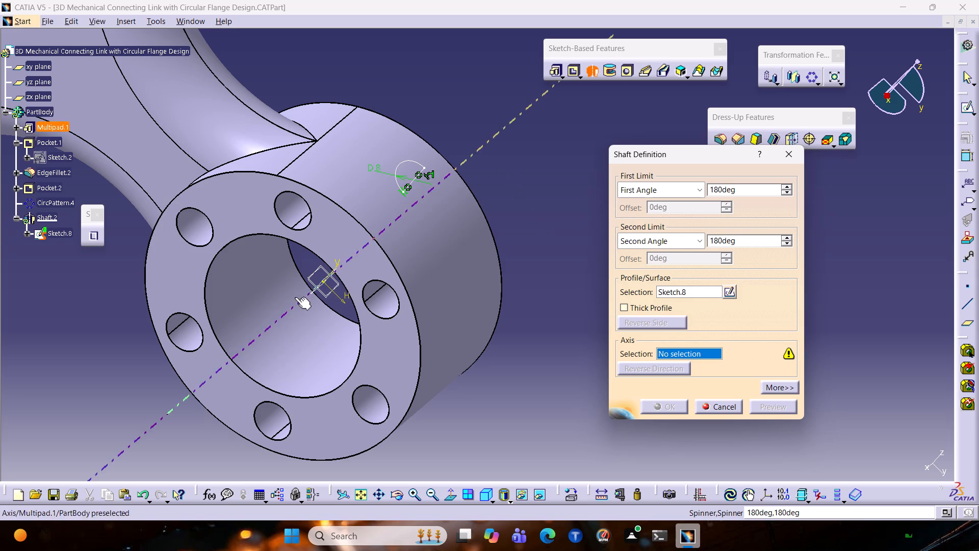
pyautogui.click(322, 282)
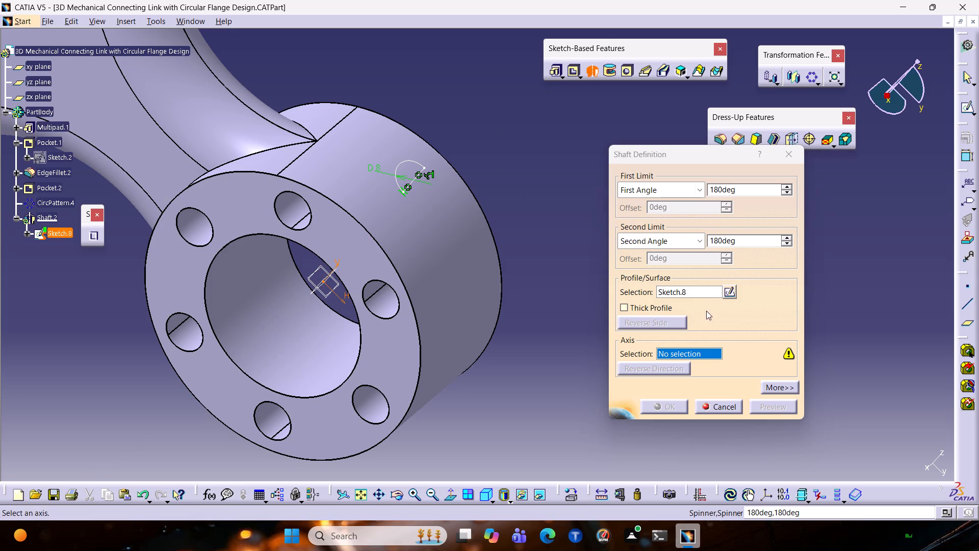
pyautogui.click(685, 356)
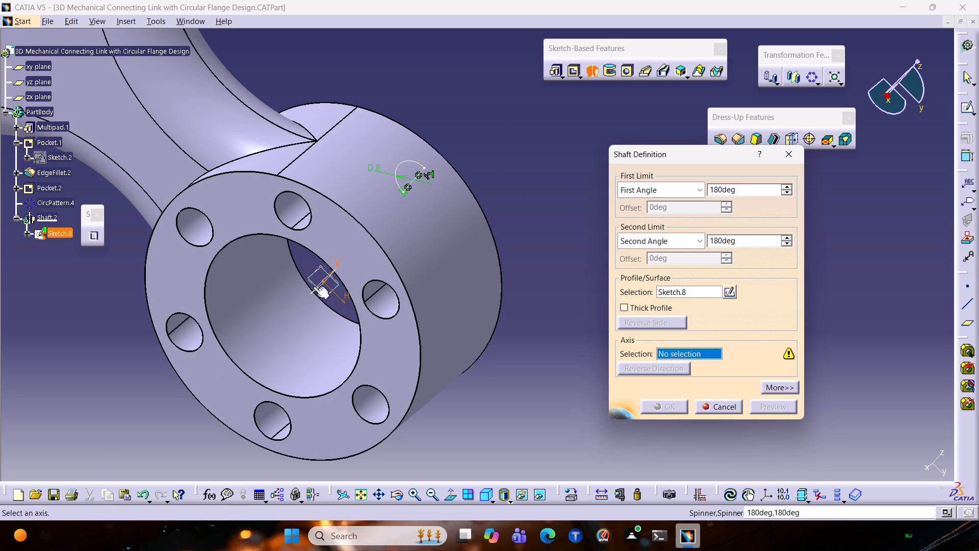
pyautogui.click(318, 286)
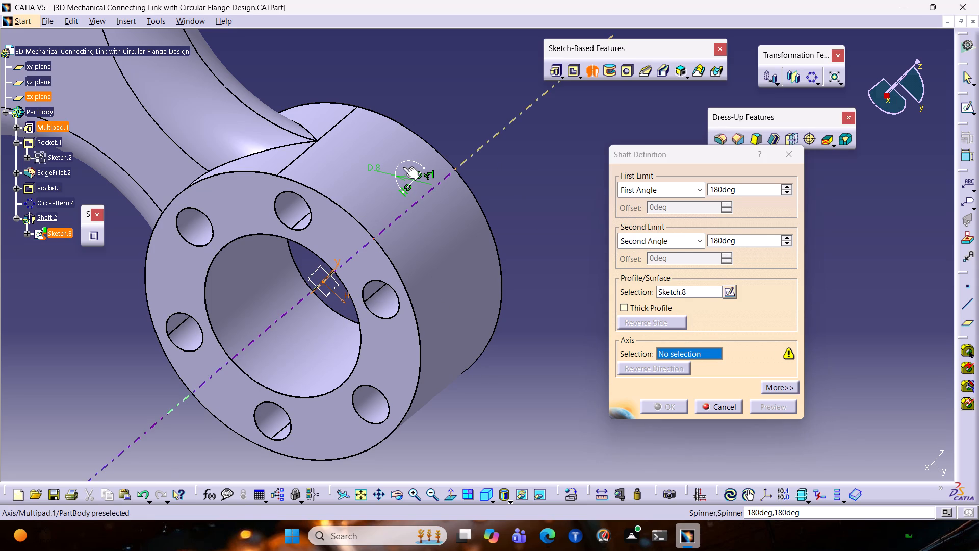
pyautogui.click(409, 161)
pyautogui.click(421, 171)
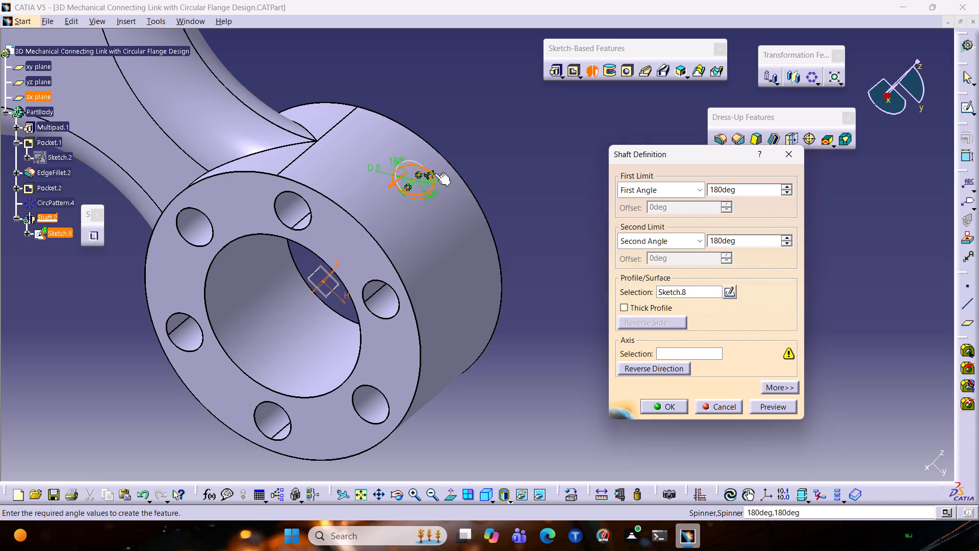
pyautogui.click(765, 408)
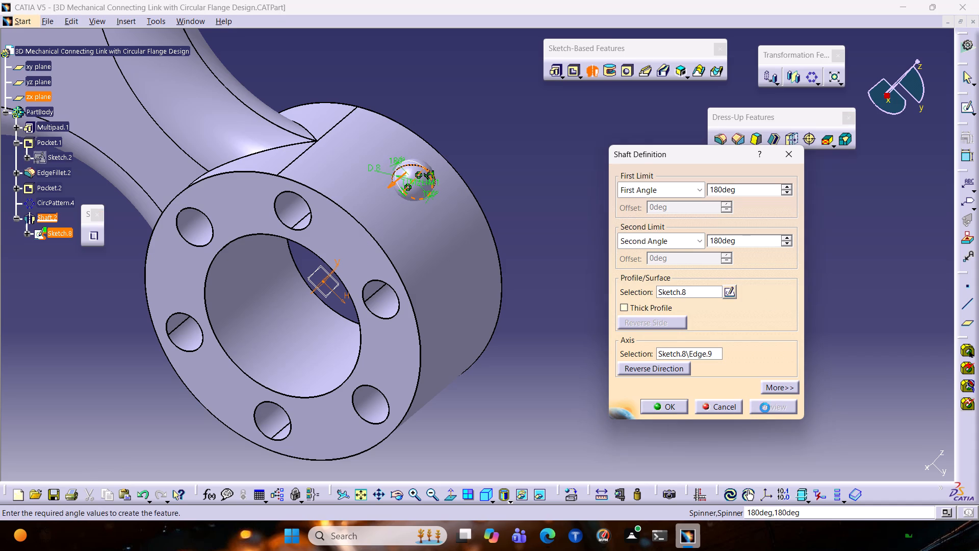
pyautogui.click(667, 404)
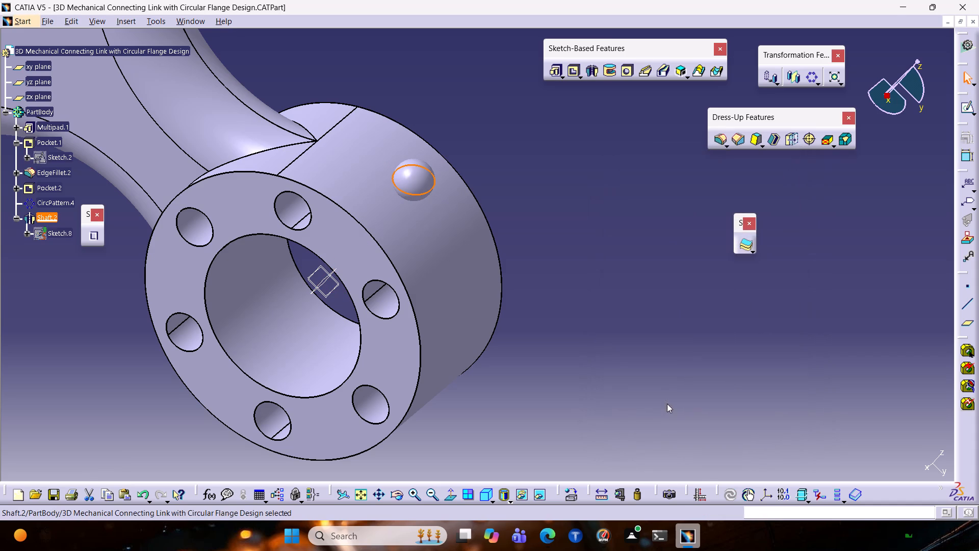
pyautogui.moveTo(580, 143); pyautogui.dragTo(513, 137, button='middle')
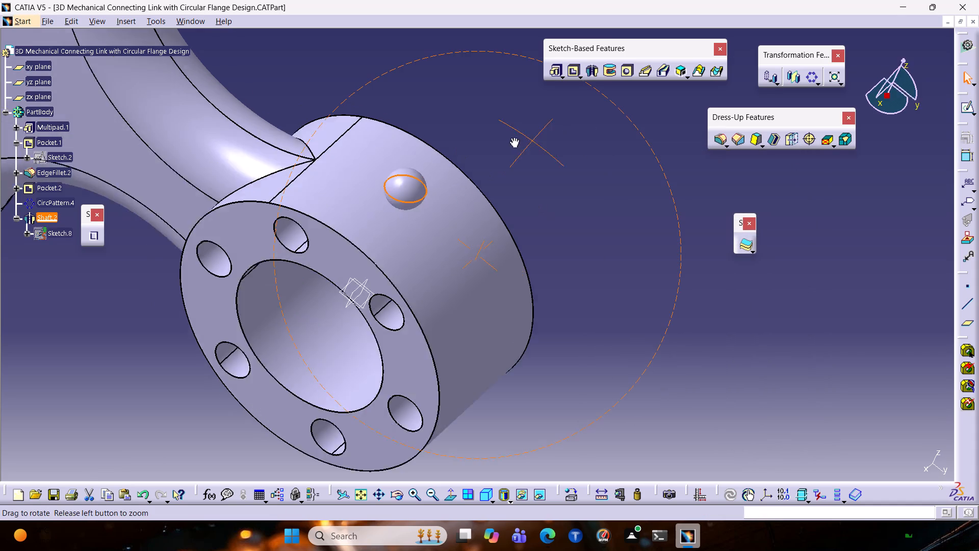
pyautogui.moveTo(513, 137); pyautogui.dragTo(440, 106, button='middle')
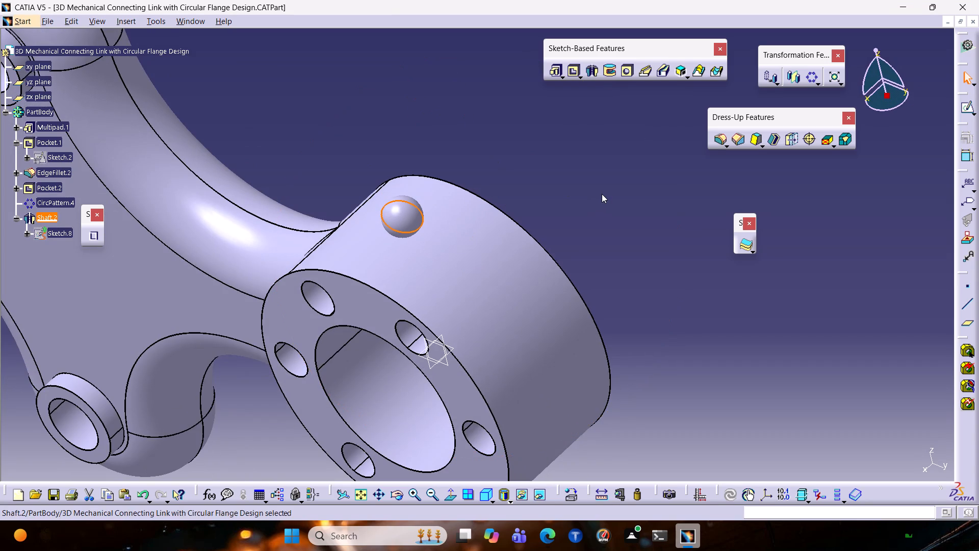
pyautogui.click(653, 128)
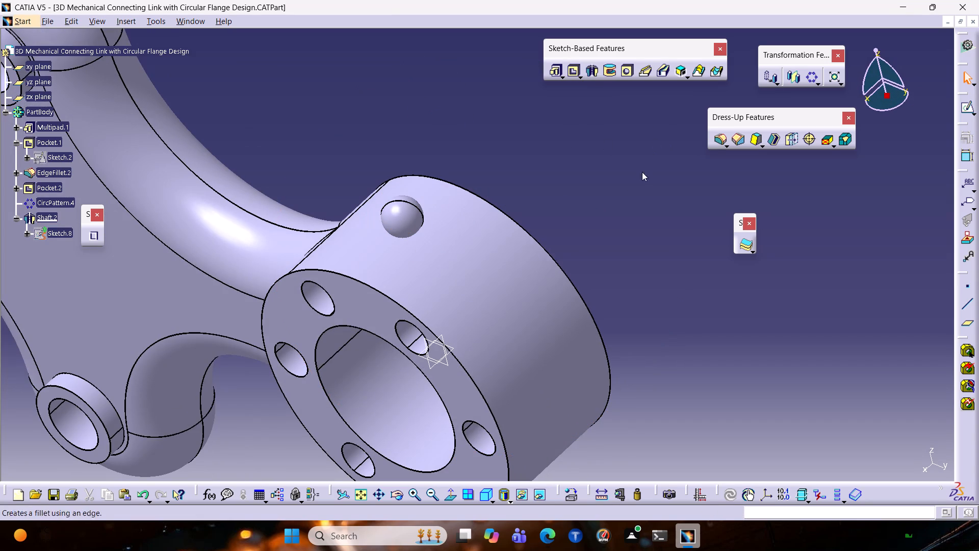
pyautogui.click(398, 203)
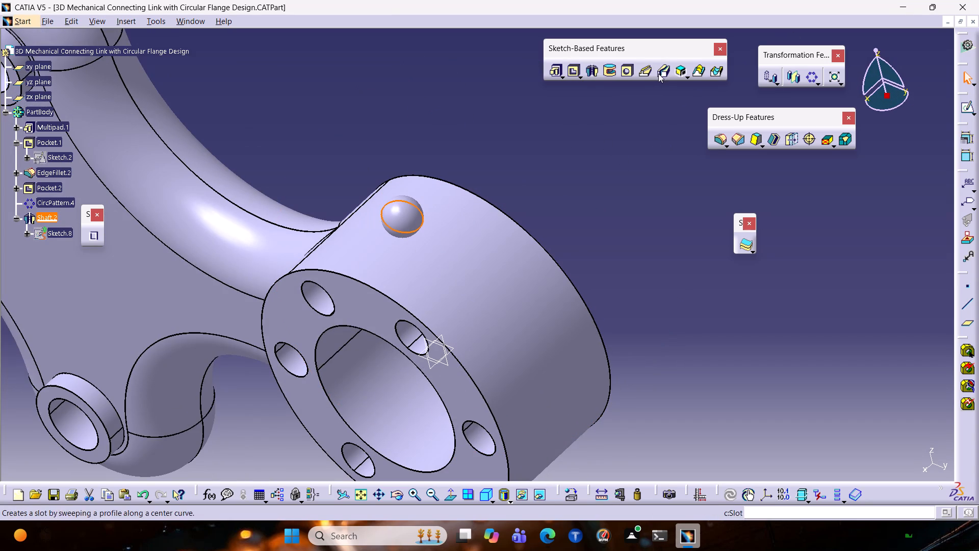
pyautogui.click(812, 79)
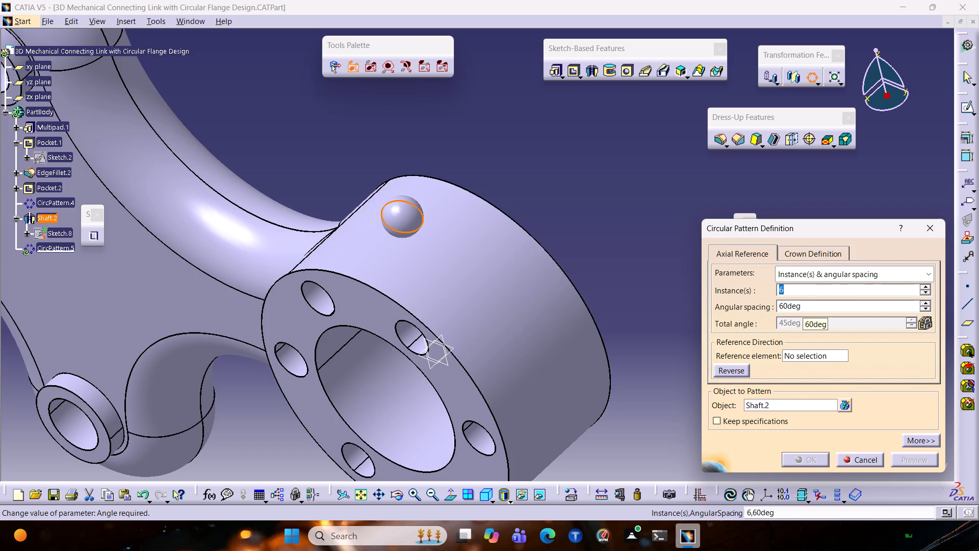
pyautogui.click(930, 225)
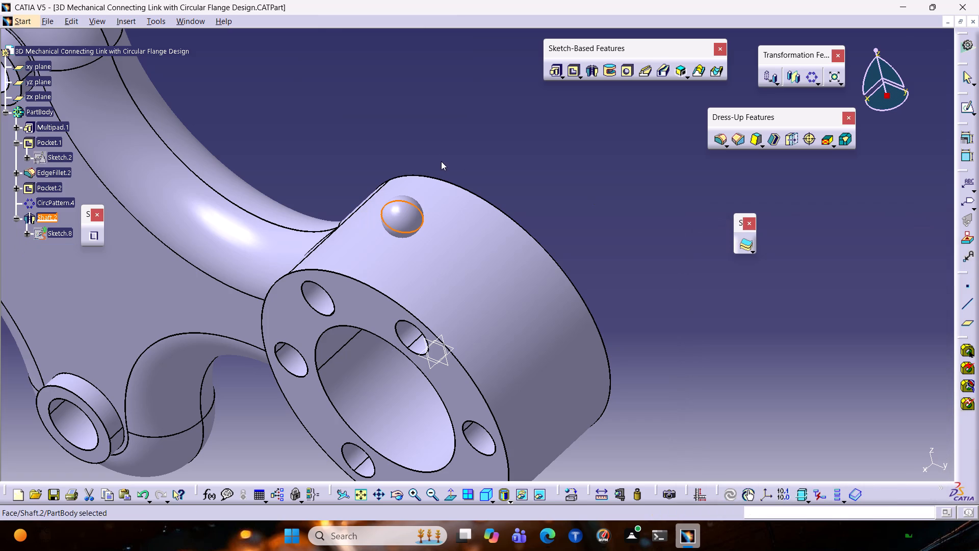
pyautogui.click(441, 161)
# Reopen the sphere's Shaft definition to examine its limits, profile and axis.
pyautogui.doubleClick(399, 217)
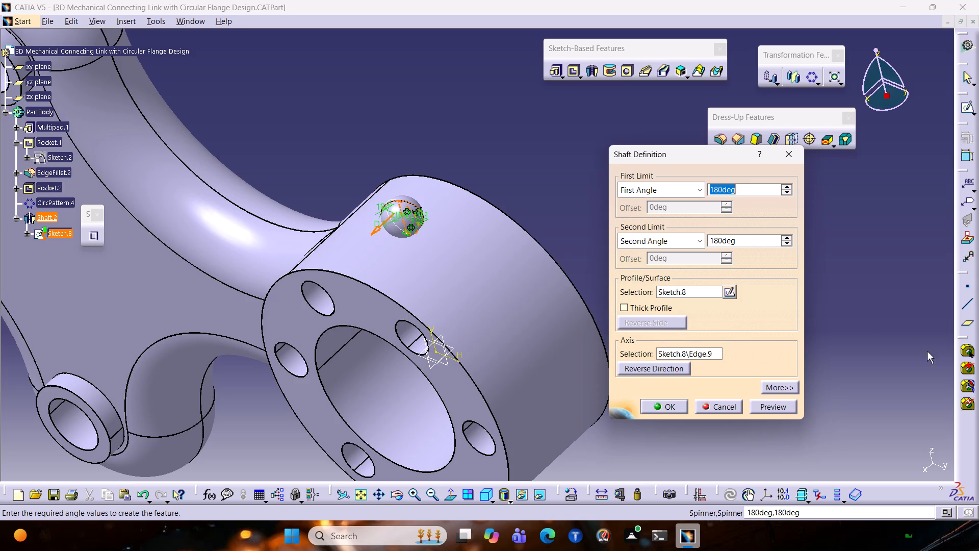
pyautogui.click(670, 403)
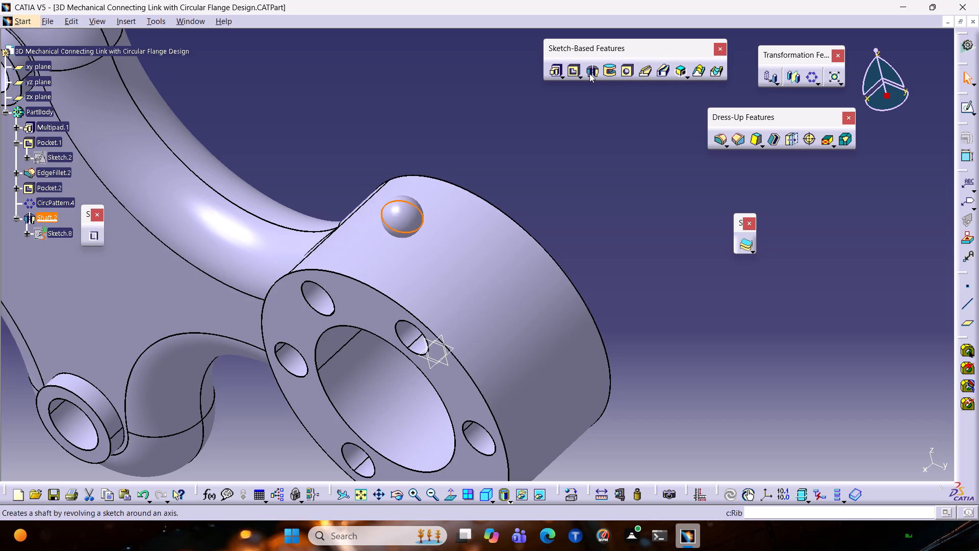
# Define a Complete crown circular pattern of the sphere with 10 instances, referencing the flange's outer cylindrical face, and preview it.
pyautogui.click(808, 73)
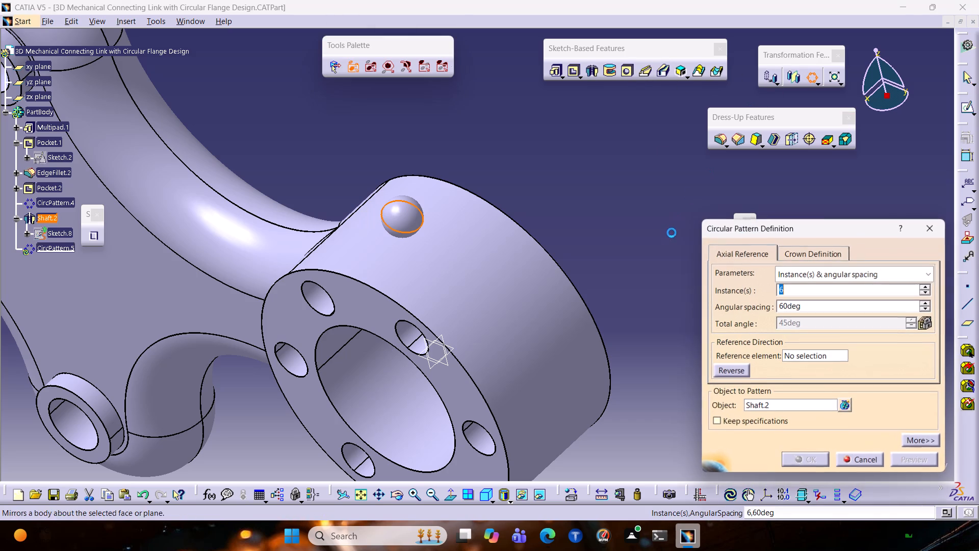
pyautogui.click(835, 273)
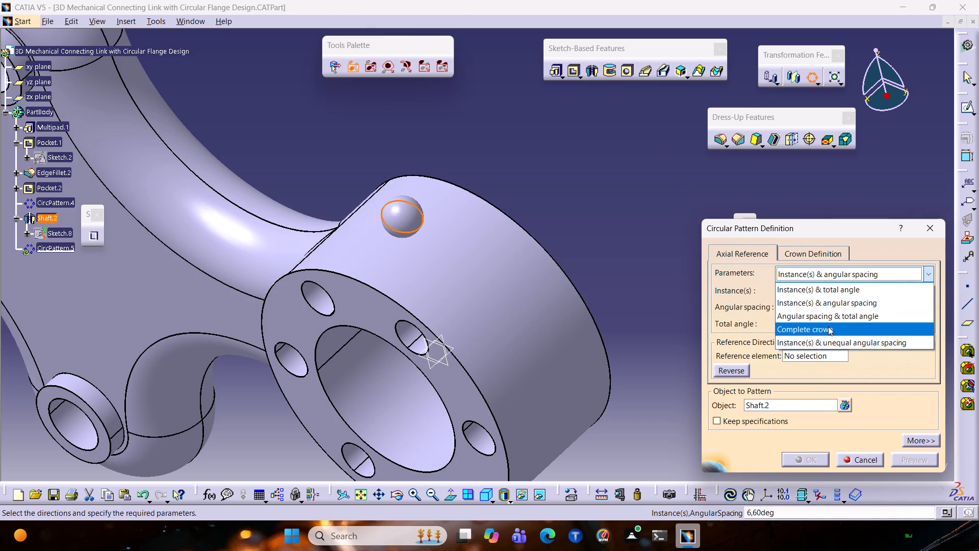
pyautogui.click(828, 327)
pyautogui.moveTo(794, 289); pyautogui.dragTo(762, 295)
pyautogui.press('1')
pyautogui.press('0')
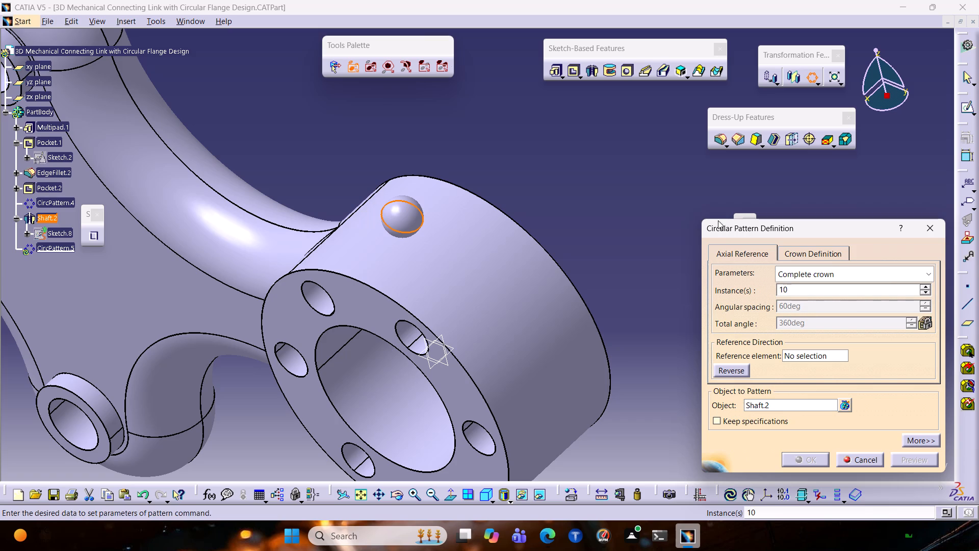
pyautogui.click(825, 356)
pyautogui.click(533, 342)
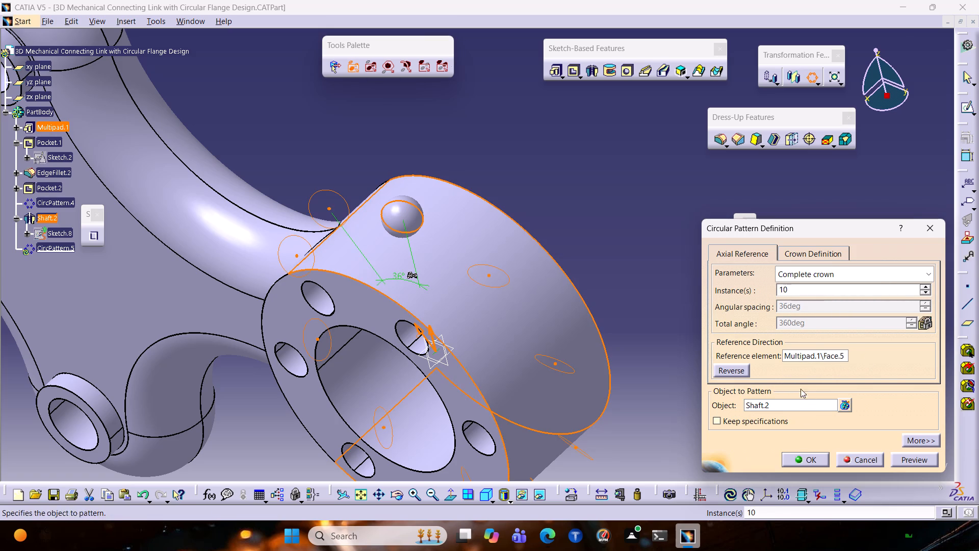
pyautogui.click(921, 458)
pyautogui.moveTo(614, 219); pyautogui.dragTo(598, 176, button='middle')
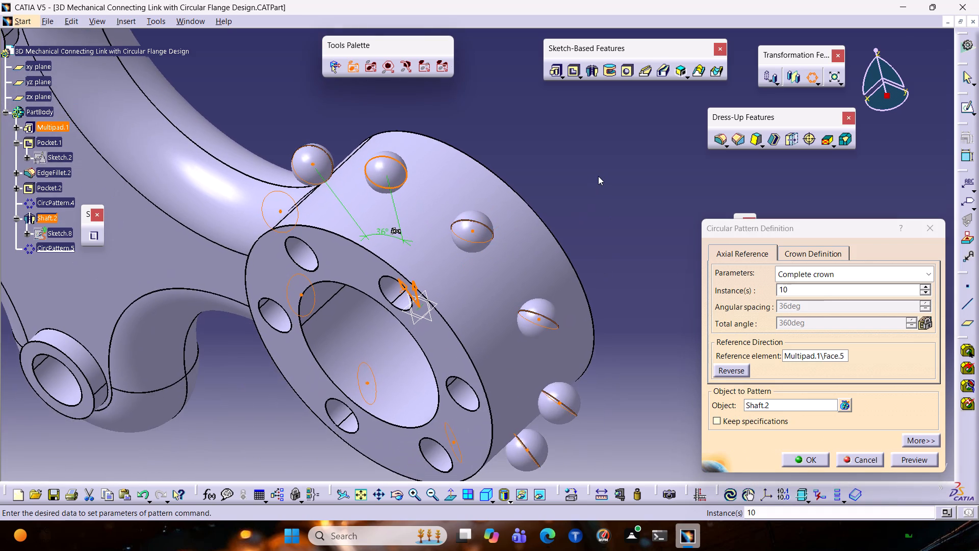
pyautogui.keyDown('ctrl'); pyautogui.moveTo(601, 142); pyautogui.dragTo(558, 223, button='middle'); pyautogui.keyUp('ctrl')
pyautogui.scroll(-1, 622, 295)
pyautogui.moveTo(623, 315); pyautogui.dragTo(433, 289, button='middle')
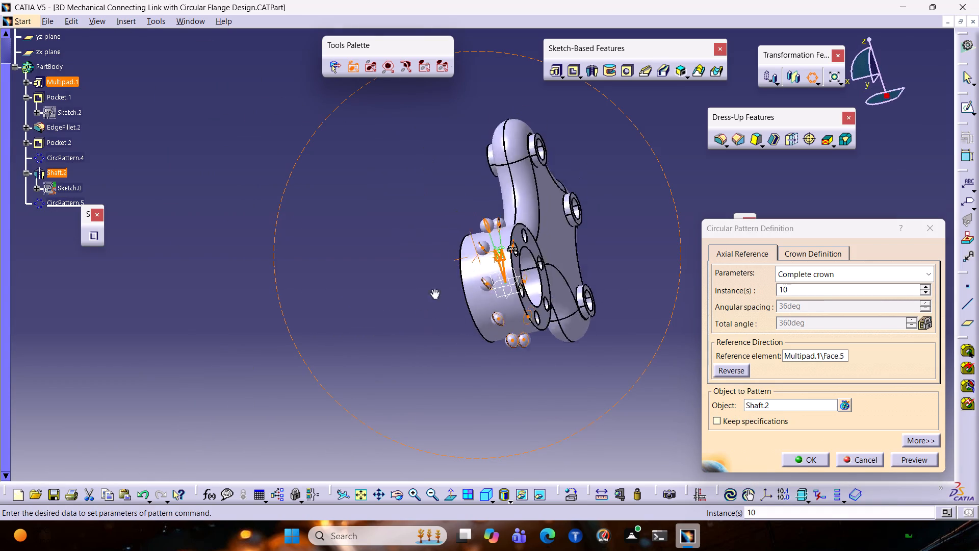
pyautogui.moveTo(433, 289); pyautogui.dragTo(500, 383, button='middle')
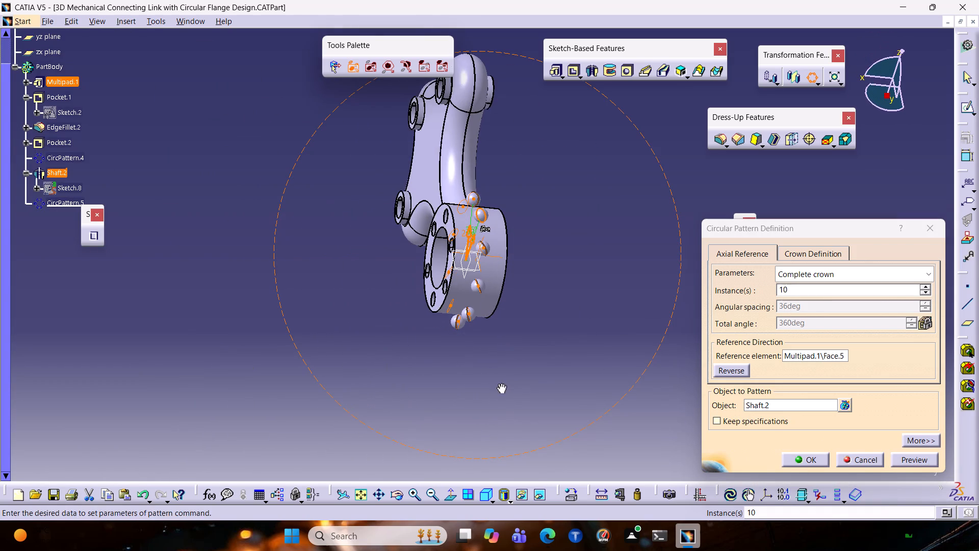
pyautogui.moveTo(500, 383); pyautogui.dragTo(499, 384, button='middle')
# Set the sphere pattern's instance count to 12 and preview it around the flange.
pyautogui.moveTo(835, 298); pyautogui.dragTo(750, 288)
pyautogui.moveTo(798, 293); pyautogui.dragTo(724, 283)
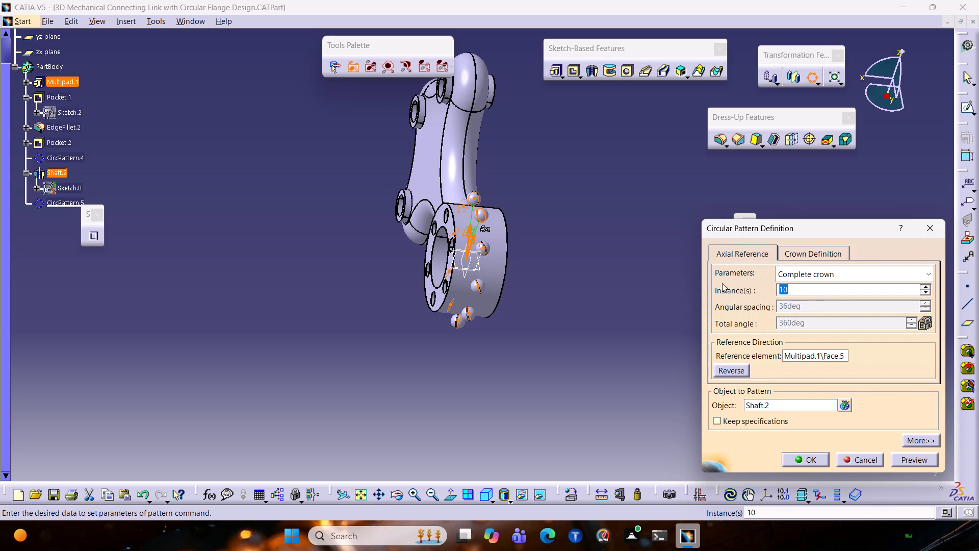
pyautogui.write('12')
pyautogui.click(916, 466)
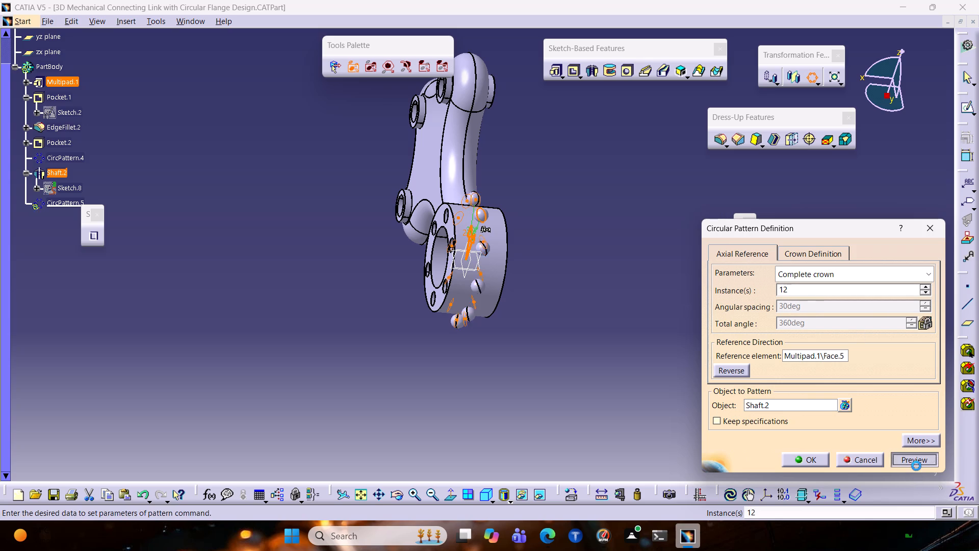
pyautogui.keyDown('ctrl'); pyautogui.moveTo(554, 271); pyautogui.dragTo(582, 179, button='middle'); pyautogui.keyUp('ctrl')
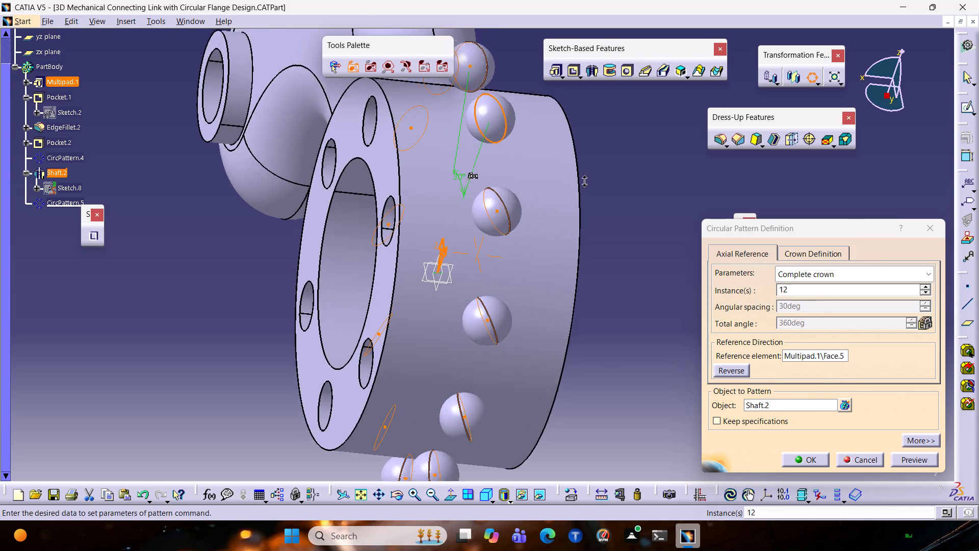
pyautogui.keyDown('ctrl'); pyautogui.moveTo(582, 179); pyautogui.dragTo(583, 209, button='middle'); pyautogui.keyUp('ctrl')
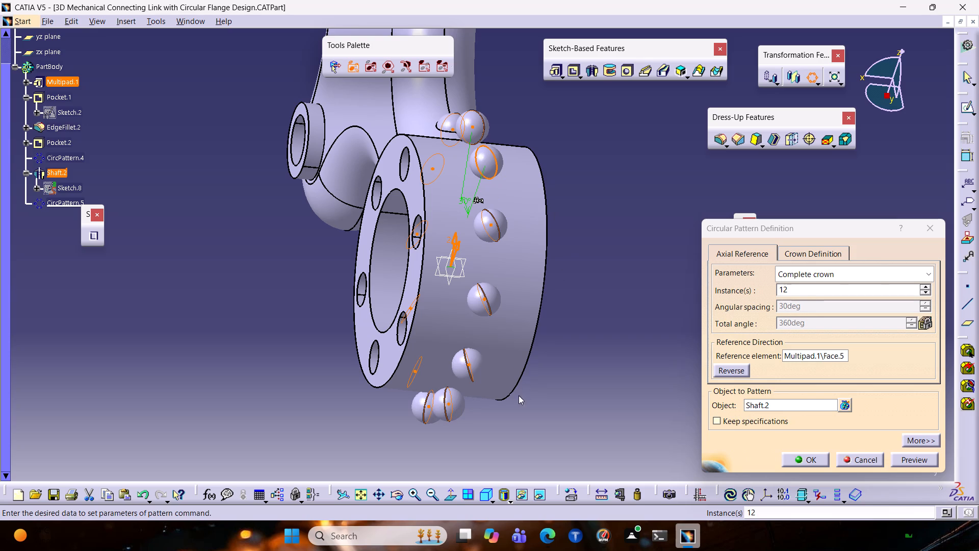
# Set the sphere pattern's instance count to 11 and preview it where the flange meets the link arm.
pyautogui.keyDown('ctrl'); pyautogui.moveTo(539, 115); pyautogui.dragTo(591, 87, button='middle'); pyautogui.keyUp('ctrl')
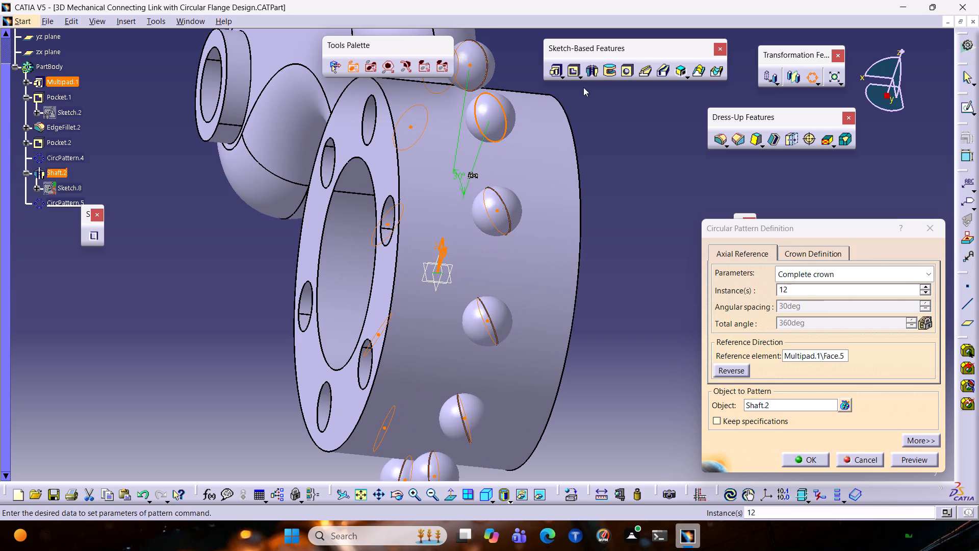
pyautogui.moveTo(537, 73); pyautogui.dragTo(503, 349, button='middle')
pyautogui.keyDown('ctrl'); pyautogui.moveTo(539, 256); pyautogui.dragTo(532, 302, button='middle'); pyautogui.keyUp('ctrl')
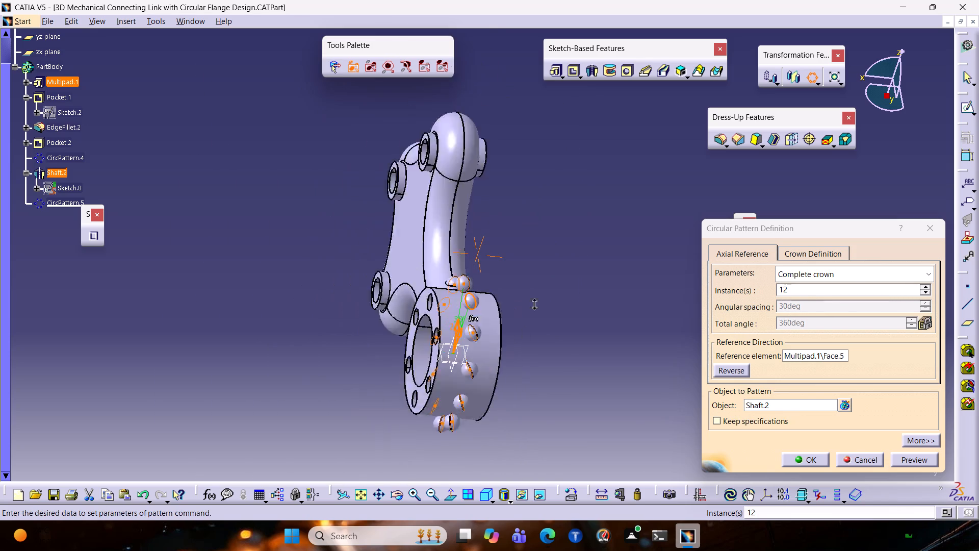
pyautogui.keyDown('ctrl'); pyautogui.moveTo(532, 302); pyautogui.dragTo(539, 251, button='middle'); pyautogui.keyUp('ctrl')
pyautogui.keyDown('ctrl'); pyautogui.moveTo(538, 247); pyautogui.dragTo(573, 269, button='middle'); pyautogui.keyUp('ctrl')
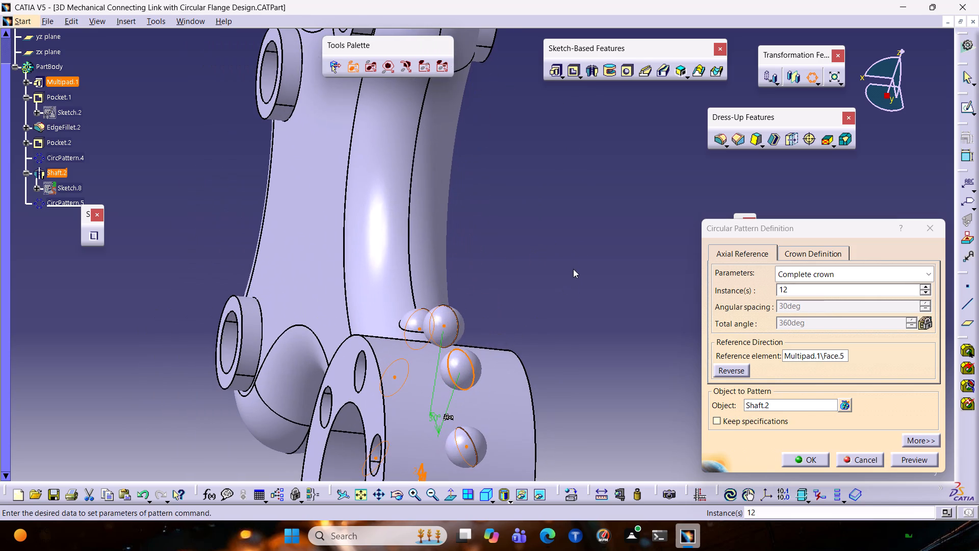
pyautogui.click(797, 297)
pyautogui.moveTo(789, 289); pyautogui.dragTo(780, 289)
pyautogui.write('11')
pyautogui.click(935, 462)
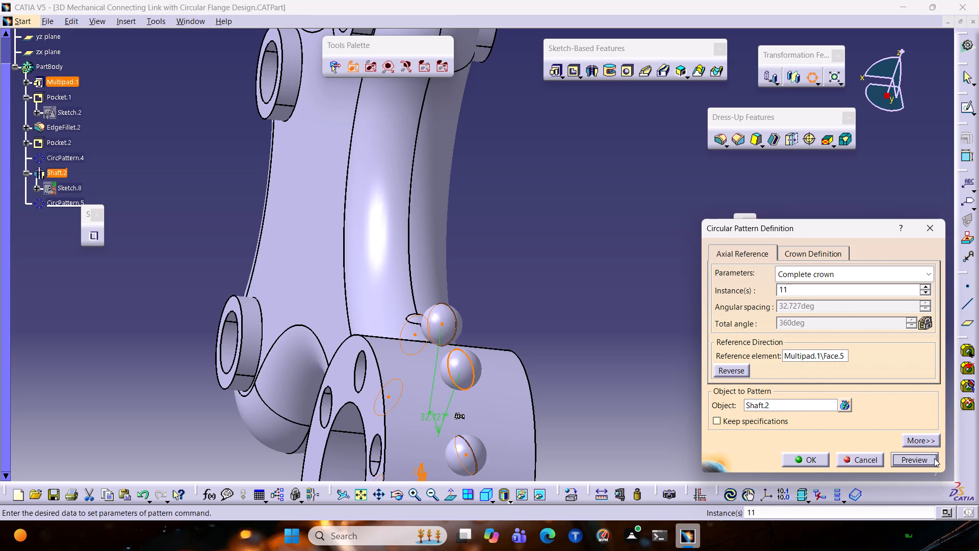
# Set the sphere pattern's instance count to 10, preview it around the flange, and complete the circular pattern.
pyautogui.keyDown('ctrl'); pyautogui.moveTo(570, 267); pyautogui.dragTo(558, 283, button='middle'); pyautogui.keyUp('ctrl')
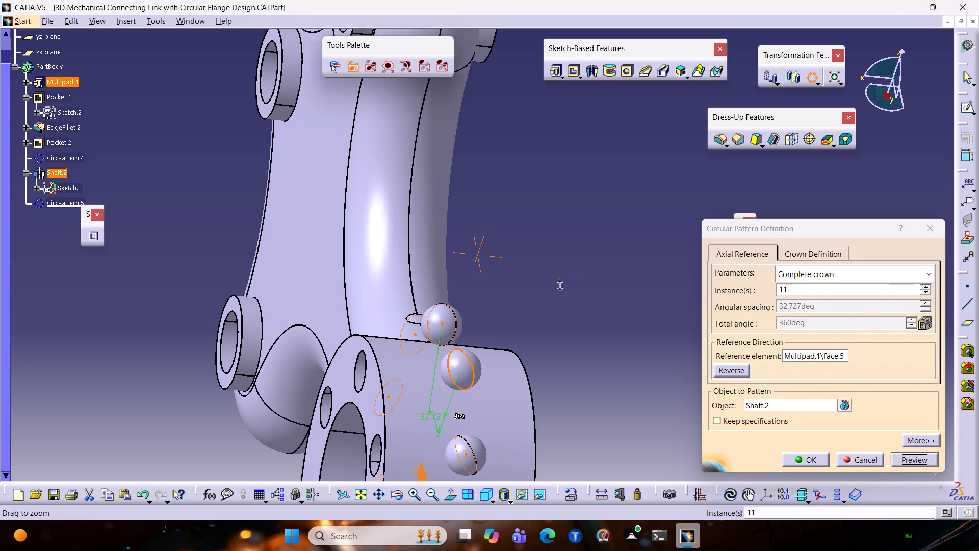
pyautogui.keyDown('ctrl'); pyautogui.moveTo(558, 283); pyautogui.dragTo(591, 257, button='middle'); pyautogui.keyUp('ctrl')
pyautogui.moveTo(795, 289); pyautogui.dragTo(753, 293)
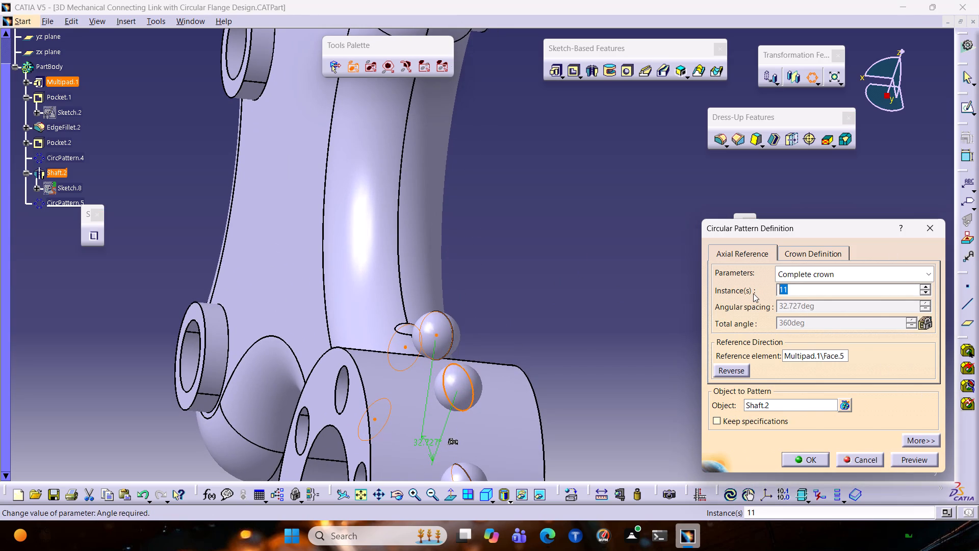
pyautogui.write('10')
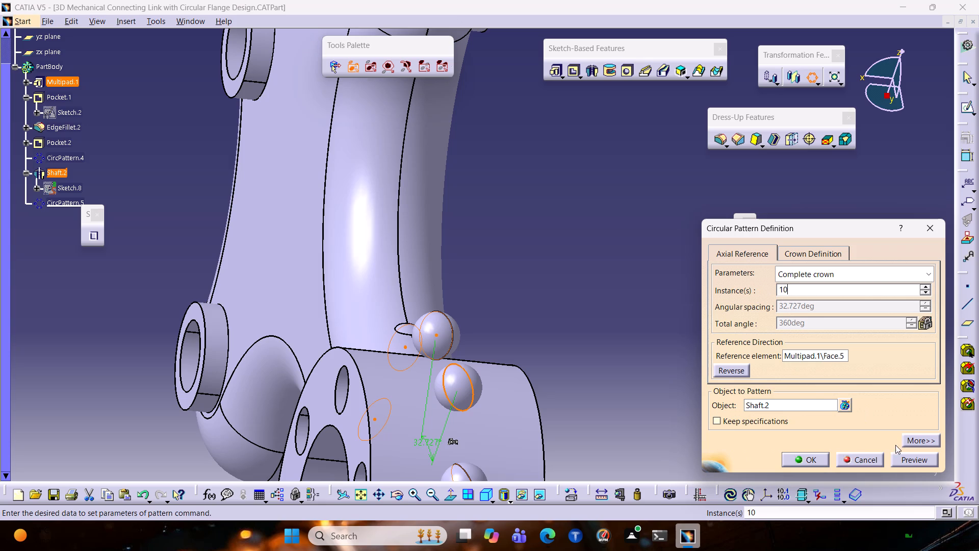
pyautogui.click(913, 464)
pyautogui.keyDown('ctrl'); pyautogui.moveTo(556, 227); pyautogui.dragTo(526, 279, button='middle'); pyautogui.keyUp('ctrl')
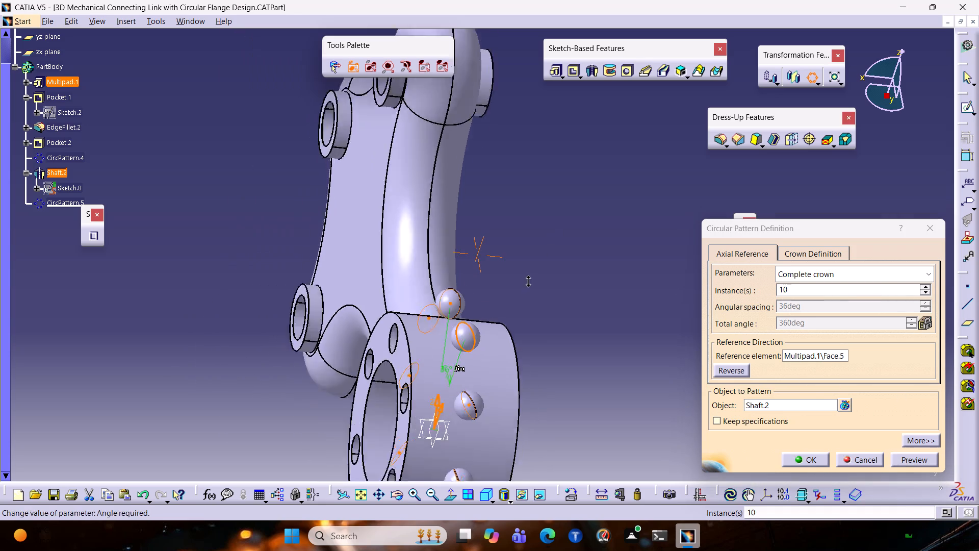
pyautogui.keyDown('ctrl'); pyautogui.moveTo(526, 279); pyautogui.dragTo(521, 295, button='middle'); pyautogui.keyUp('ctrl')
pyautogui.keyDown('ctrl'); pyautogui.moveTo(558, 449); pyautogui.dragTo(532, 377, button='middle'); pyautogui.keyUp('ctrl')
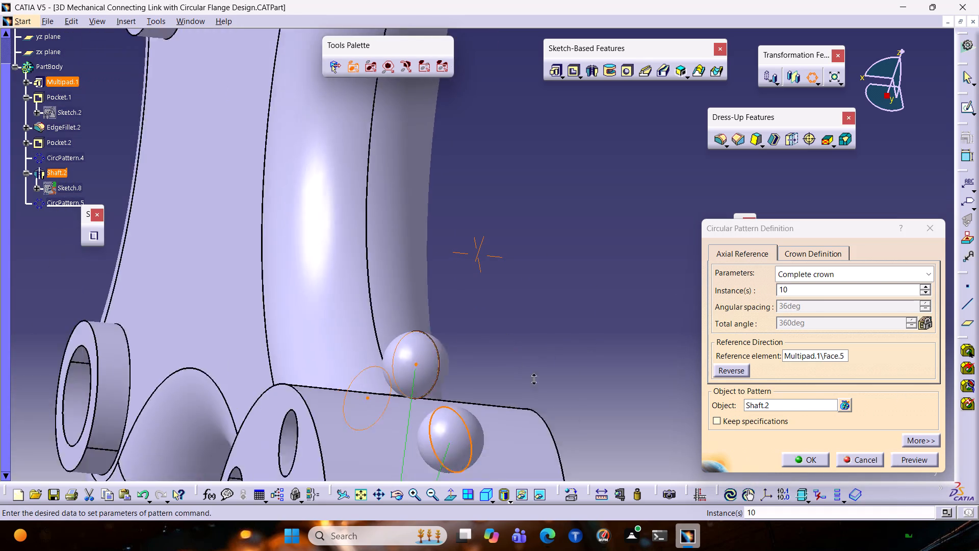
pyautogui.keyDown('ctrl'); pyautogui.moveTo(532, 377); pyautogui.dragTo(528, 439, button='middle'); pyautogui.keyUp('ctrl')
pyautogui.moveTo(576, 405); pyautogui.dragTo(499, 72, button='middle')
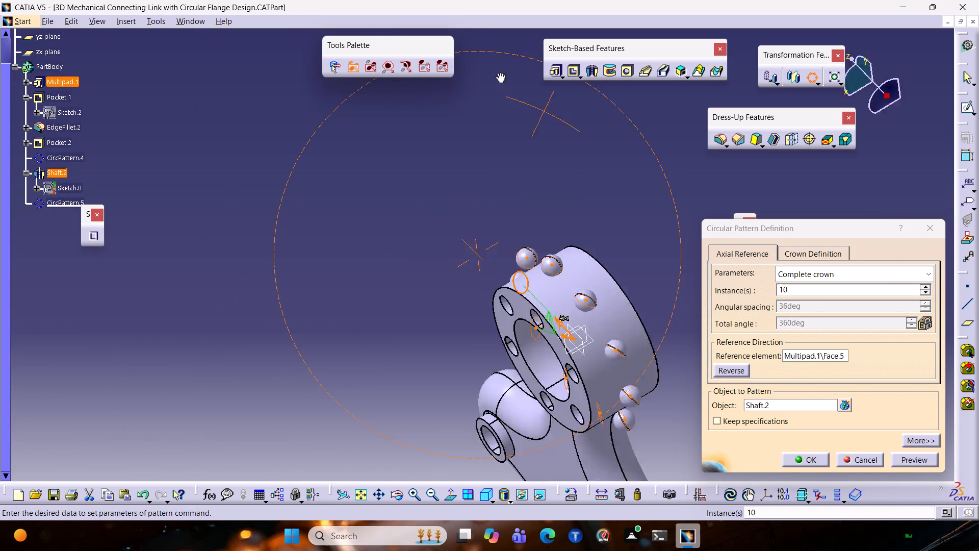
pyautogui.moveTo(499, 72); pyautogui.dragTo(60, 239, button='middle')
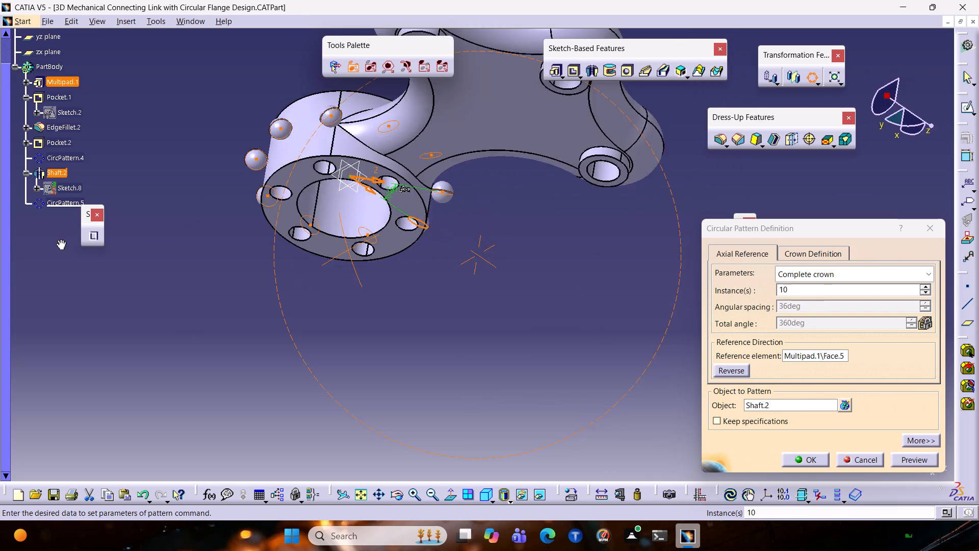
pyautogui.moveTo(60, 239); pyautogui.dragTo(602, 325, button='middle')
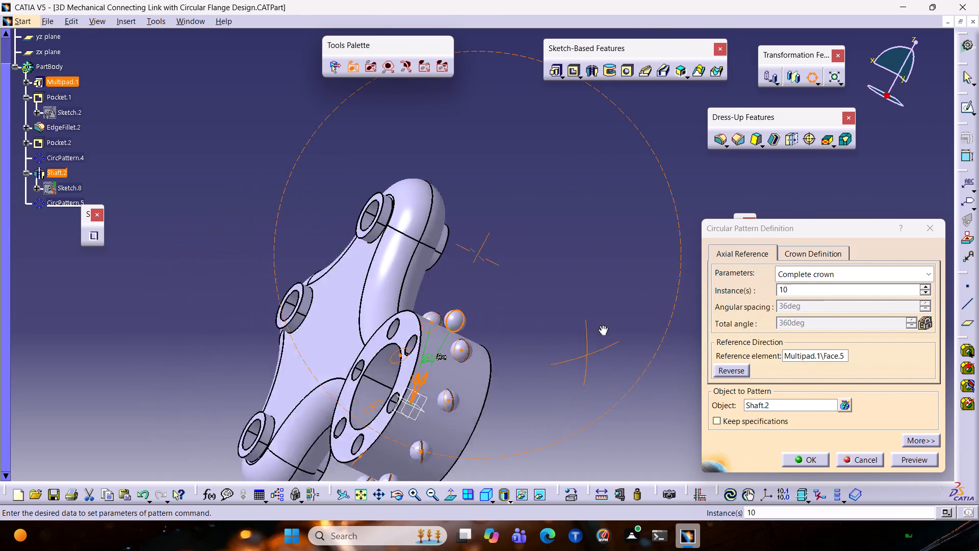
pyautogui.moveTo(602, 325); pyautogui.dragTo(609, 314, button='middle')
pyautogui.moveTo(573, 402); pyautogui.dragTo(528, 544, button='middle')
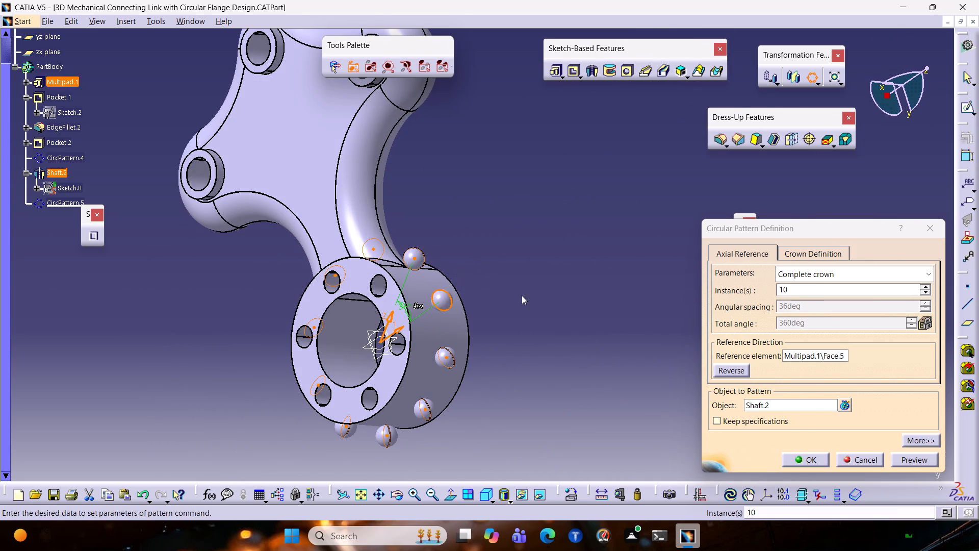
pyautogui.click(808, 458)
pyautogui.click(506, 222)
# Examine the patterned spheres all around the flange and where it meets the link arm.
pyautogui.scroll(-1, 512, 245)
pyautogui.keyDown('ctrl'); pyautogui.moveTo(514, 243); pyautogui.dragTo(570, 254, button='middle'); pyautogui.keyUp('ctrl')
pyautogui.moveTo(547, 363); pyautogui.dragTo(601, 247, button='middle')
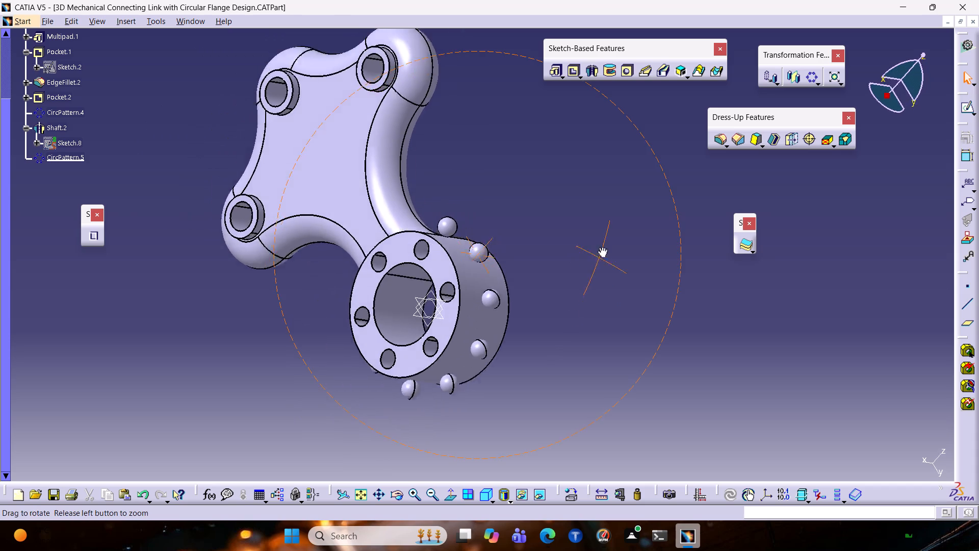
pyautogui.moveTo(601, 247); pyautogui.dragTo(553, 104, button='middle')
pyautogui.moveTo(555, 424); pyautogui.dragTo(393, 189, button='middle')
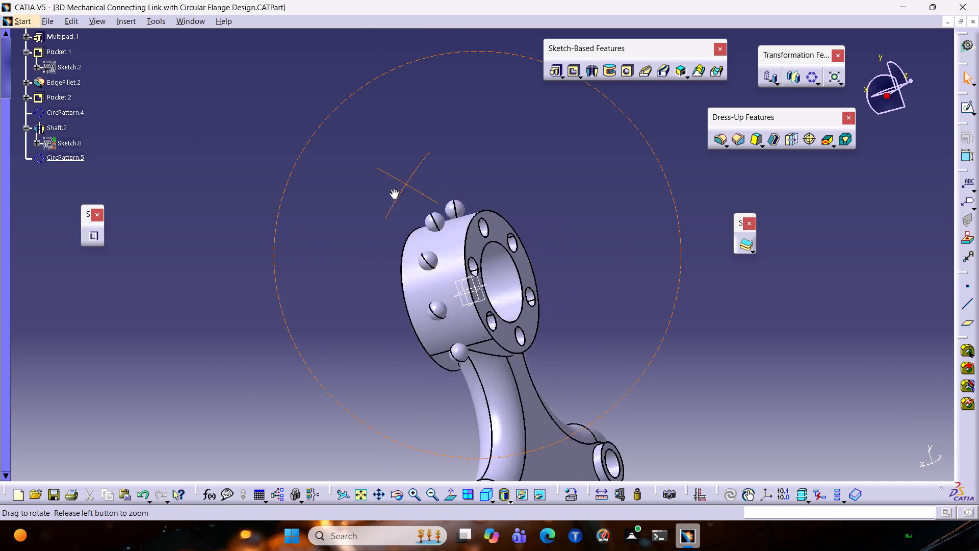
pyautogui.moveTo(393, 189); pyautogui.dragTo(435, 331, button='middle')
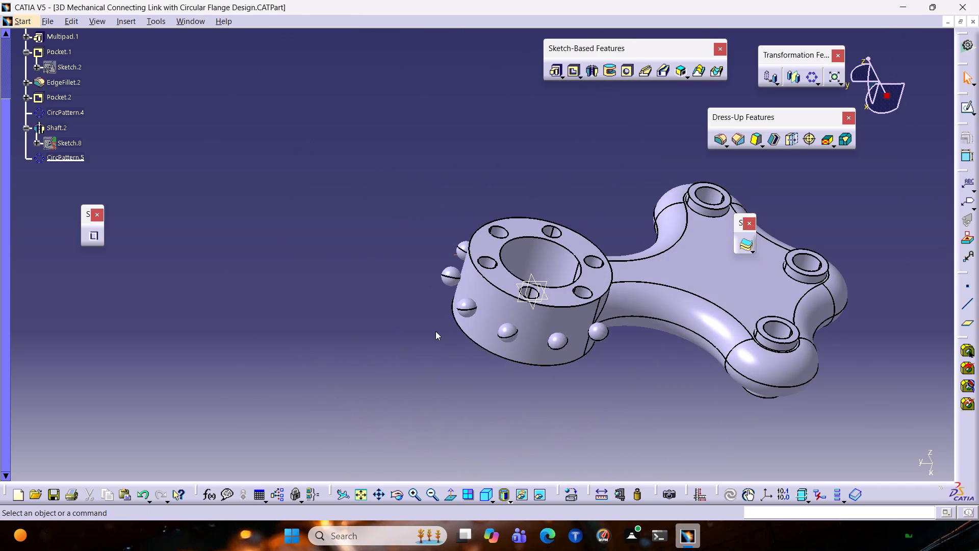
pyautogui.moveTo(884, 218); pyautogui.dragTo(757, 285, button='middle')
pyautogui.keyDown('ctrl'); pyautogui.moveTo(844, 301); pyautogui.dragTo(749, 317, button='middle'); pyautogui.keyUp('ctrl')
pyautogui.keyDown('ctrl'); pyautogui.moveTo(844, 375); pyautogui.dragTo(634, 299, button='middle'); pyautogui.keyUp('ctrl')
pyautogui.moveTo(619, 129); pyautogui.dragTo(602, 168, button='middle')
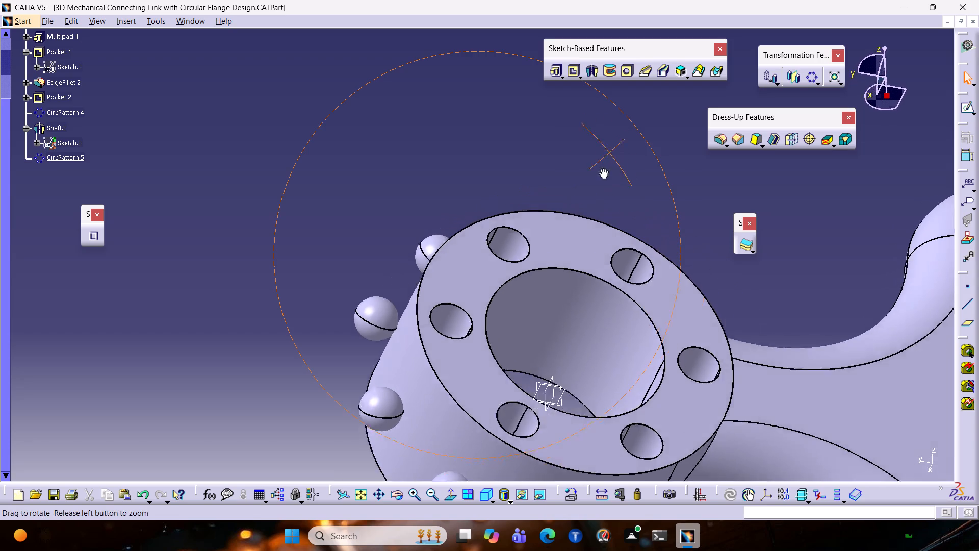
pyautogui.moveTo(602, 168); pyautogui.dragTo(585, 197, button='middle')
pyautogui.keyDown('ctrl'); pyautogui.moveTo(674, 156); pyautogui.dragTo(536, 233, button='middle'); pyautogui.keyUp('ctrl')
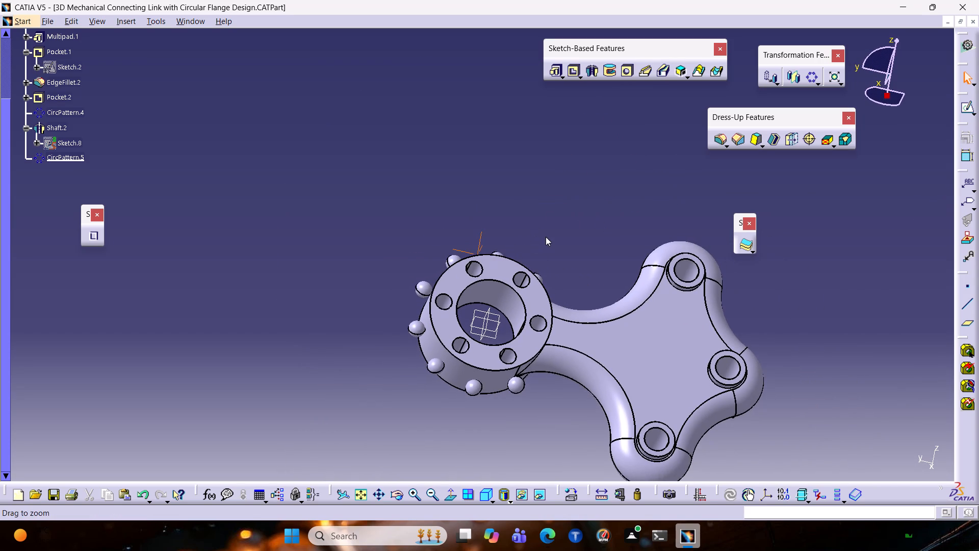
# Save the connecting link part.
pyautogui.hotkey('ctrl', 's')
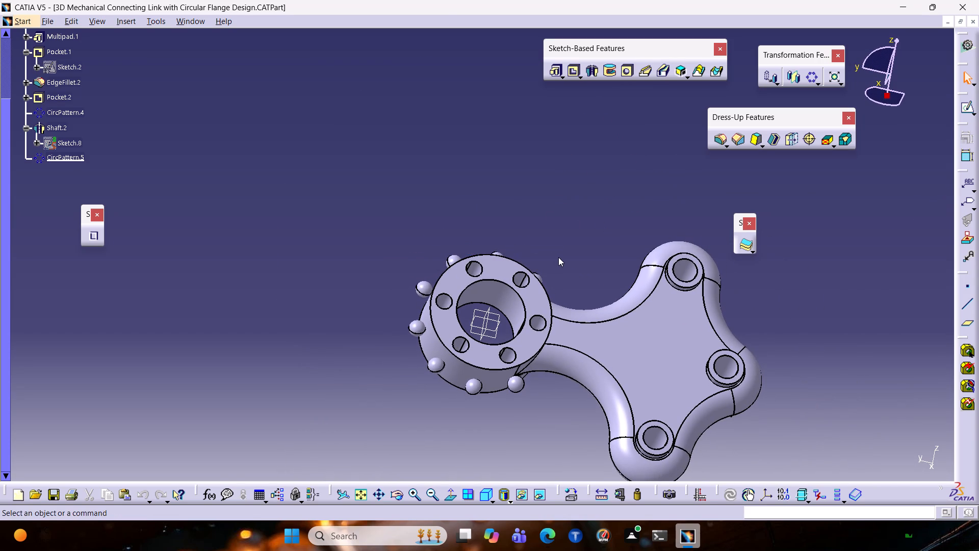
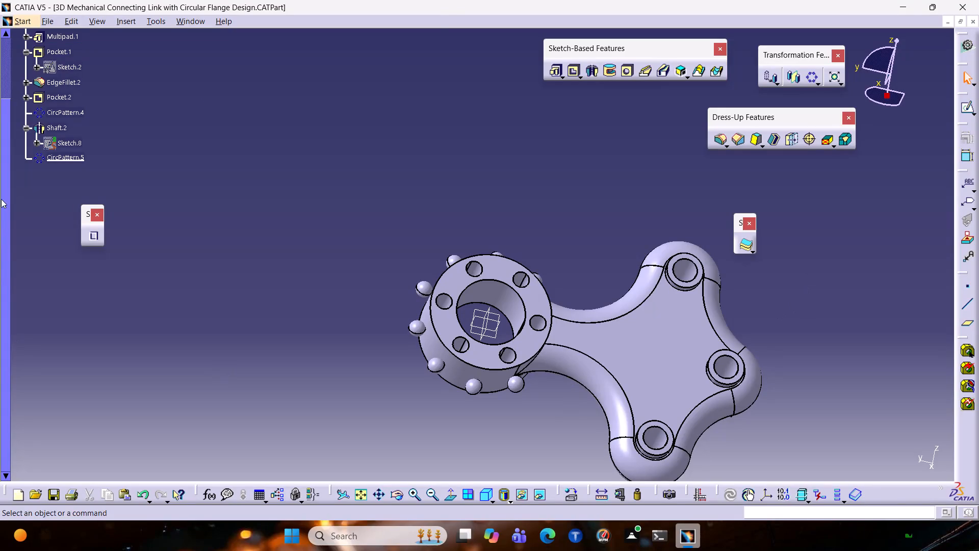
# Save the part as a CATPart named 3D Mechanical Connecting Link with Circular Flange Design in Documents, overwriting the existing file.
pyautogui.keyDown('ctrl'); pyautogui.moveTo(411, 140); pyautogui.dragTo(389, 180, button='middle'); pyautogui.keyUp('ctrl')
pyautogui.moveTo(707, 266); pyautogui.dragTo(205, 255, button='middle')
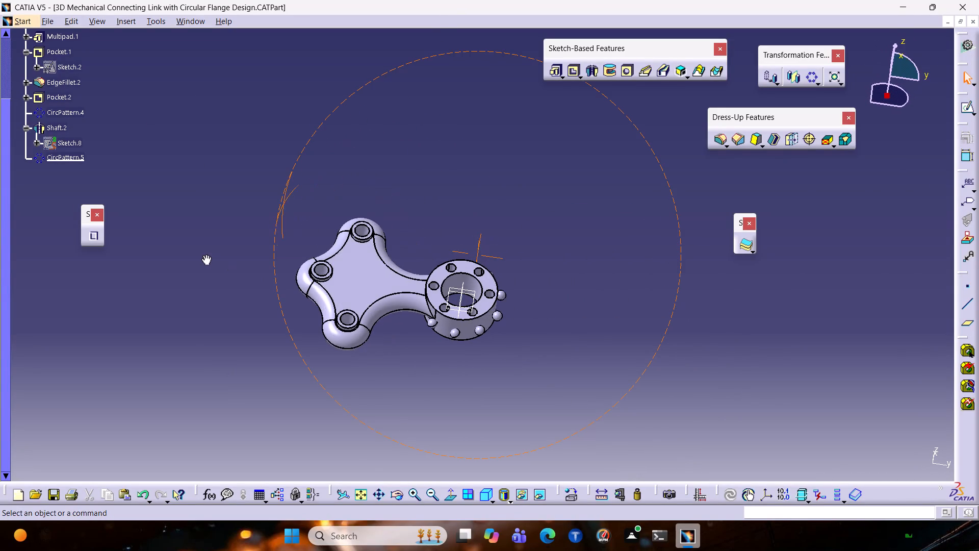
pyautogui.moveTo(205, 255); pyautogui.dragTo(203, 254, button='middle')
pyautogui.click(44, 18)
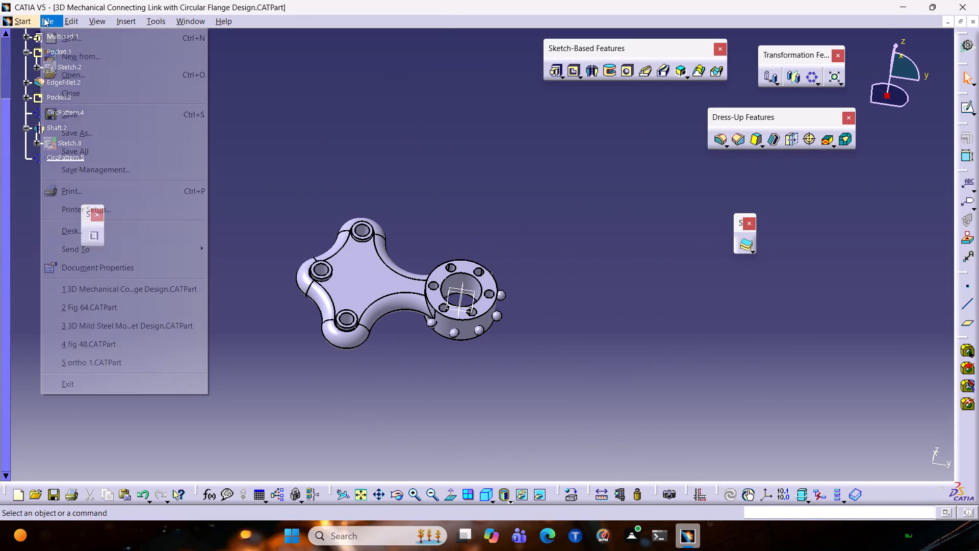
pyautogui.click(109, 139)
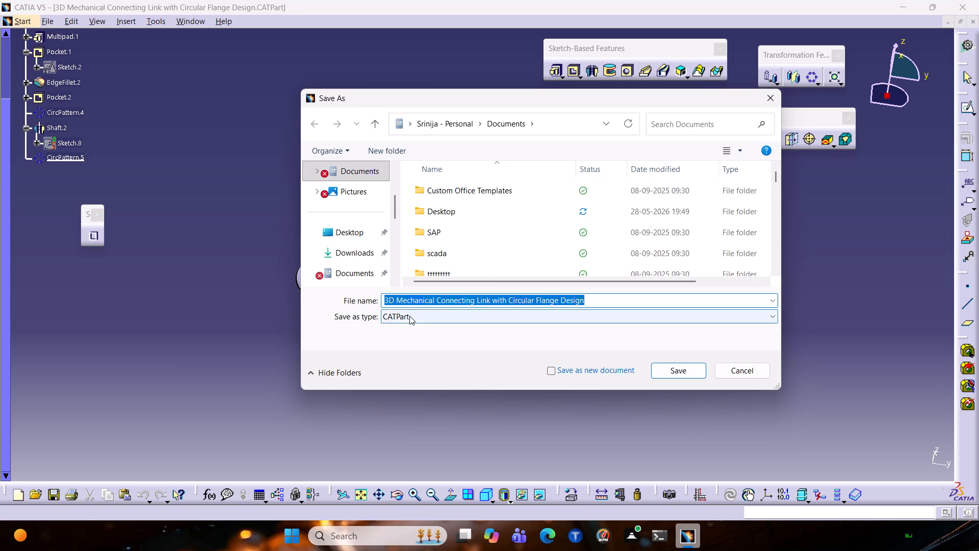
pyautogui.click(409, 316)
pyautogui.click(408, 328)
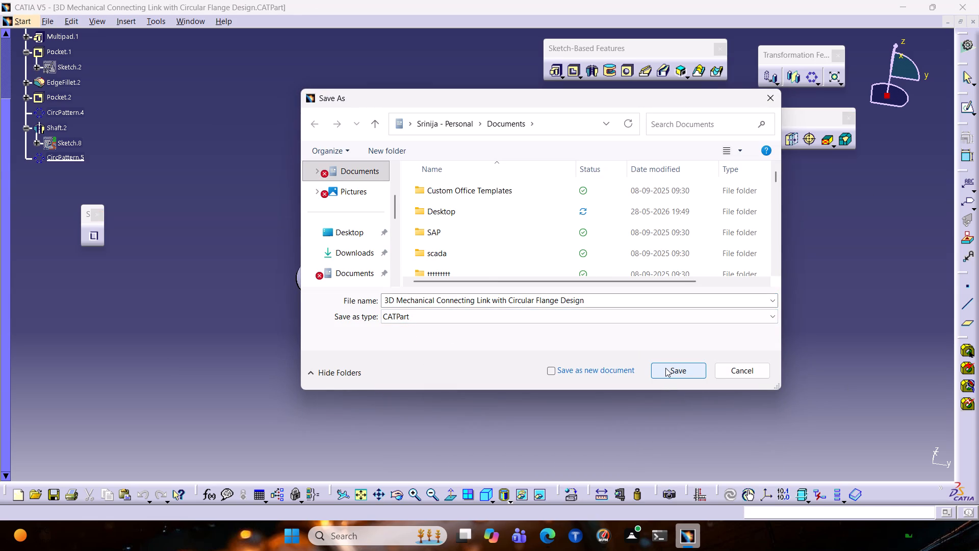
pyautogui.click(666, 368)
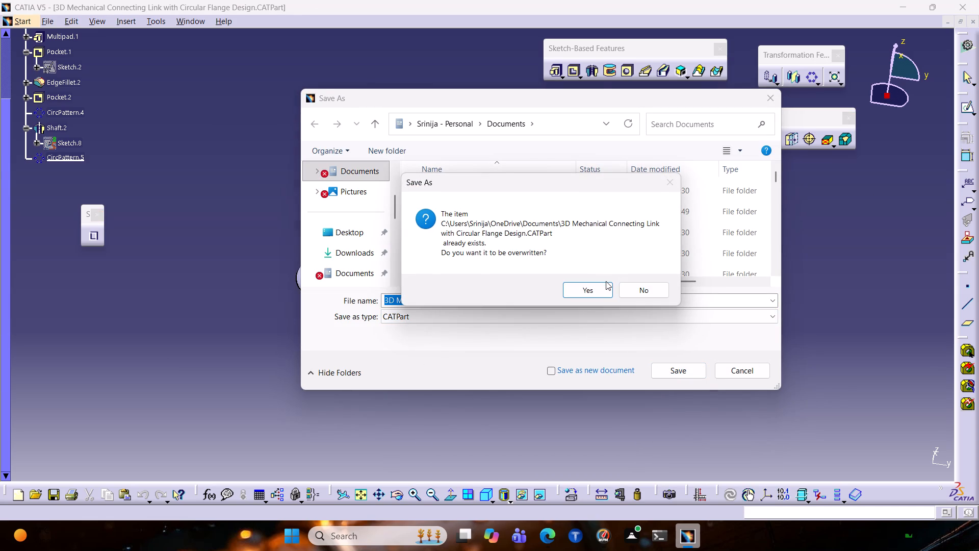
pyautogui.click(606, 293)
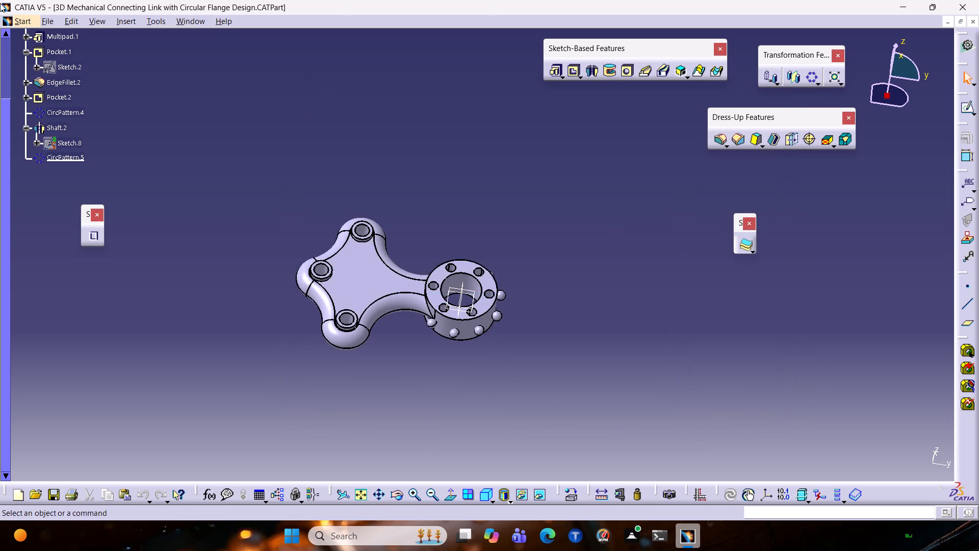
# Save a copy of the part in igs format in Documents, keeping the name 3D Mechanical Connecting Link with Circular Flange Design.
pyautogui.click(46, 18)
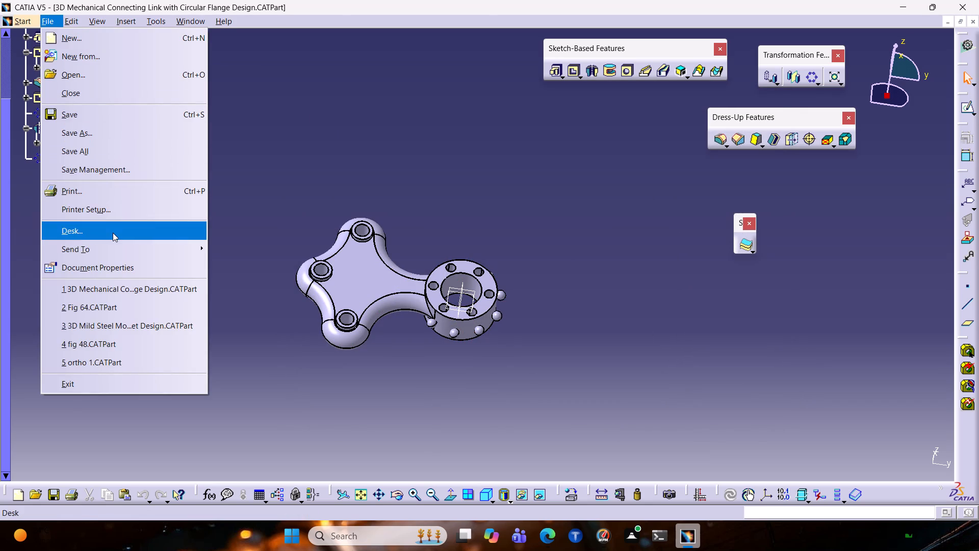
pyautogui.click(101, 130)
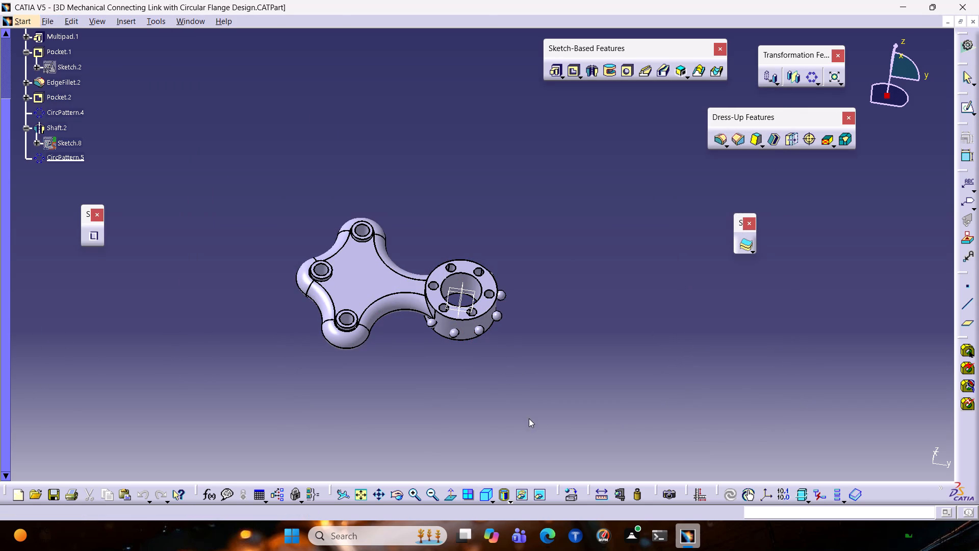
pyautogui.click(431, 317)
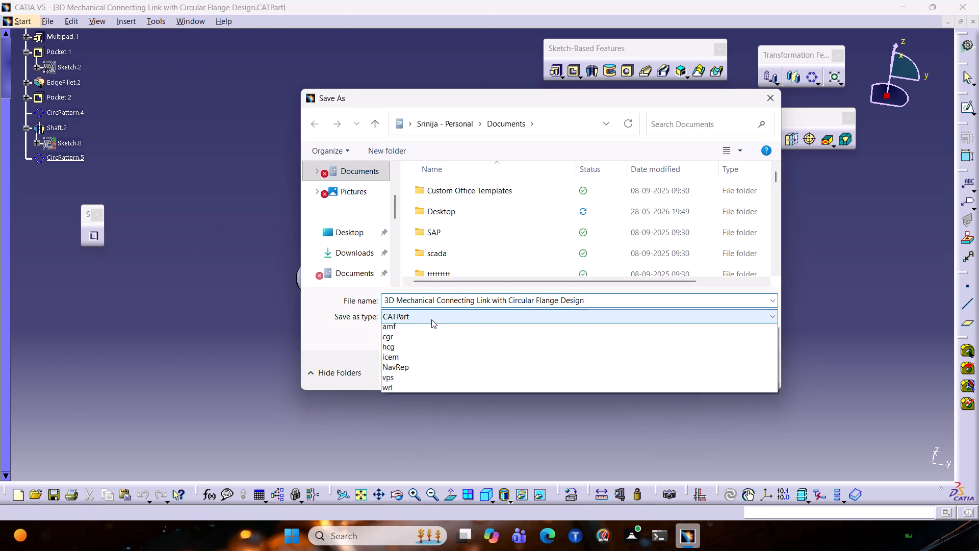
pyautogui.click(422, 347)
pyautogui.click(673, 367)
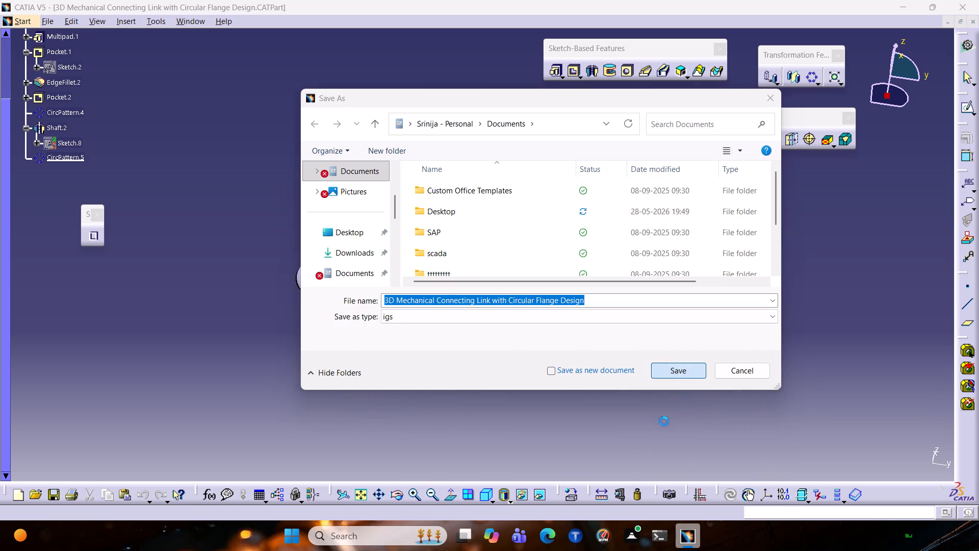
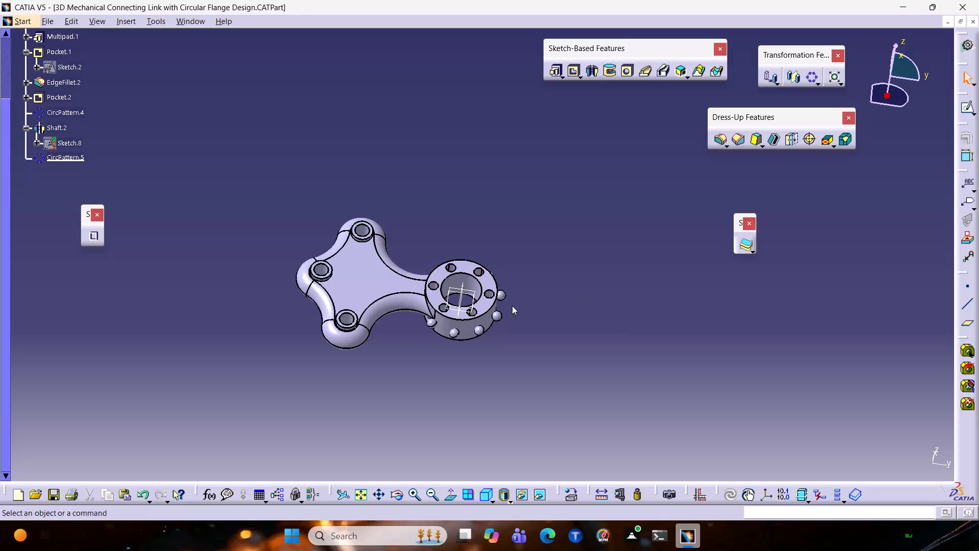
# Examine the finished connecting link from all sides, including the flange, its holes and the patterned spheres.
pyautogui.keyDown('ctrl'); pyautogui.moveTo(521, 330); pyautogui.dragTo(551, 263, button='middle'); pyautogui.keyUp('ctrl')
pyautogui.keyDown('ctrl'); pyautogui.moveTo(528, 249); pyautogui.dragTo(281, 292, button='middle'); pyautogui.keyUp('ctrl')
pyautogui.keyDown('ctrl'); pyautogui.moveTo(492, 219); pyautogui.dragTo(131, 233, button='middle'); pyautogui.keyUp('ctrl')
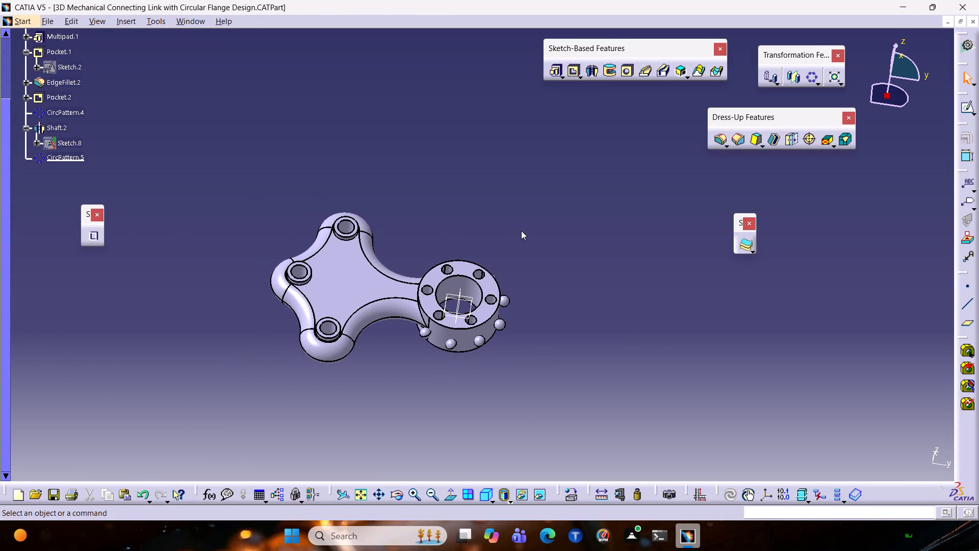
pyautogui.moveTo(524, 233); pyautogui.dragTo(572, 345, button='middle')
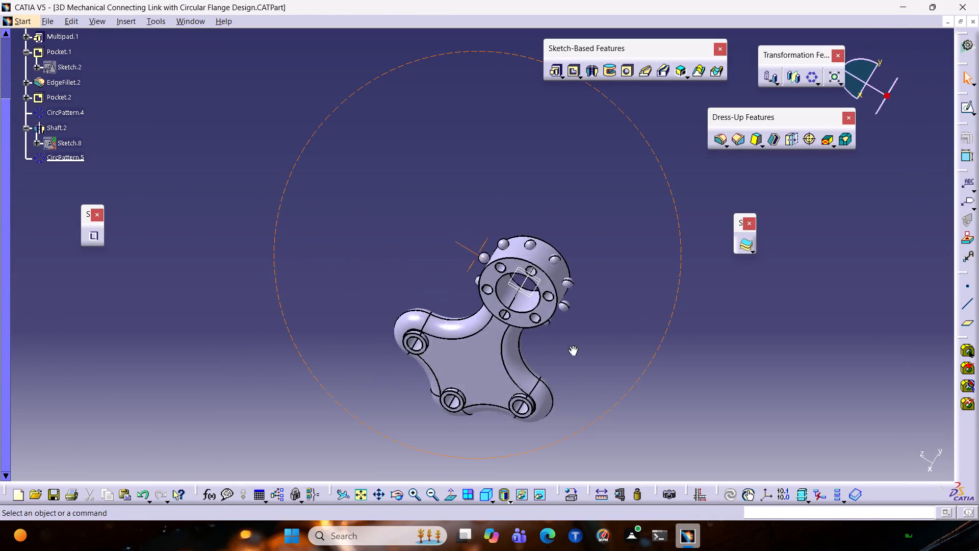
pyautogui.moveTo(572, 345); pyautogui.dragTo(296, 294, button='middle')
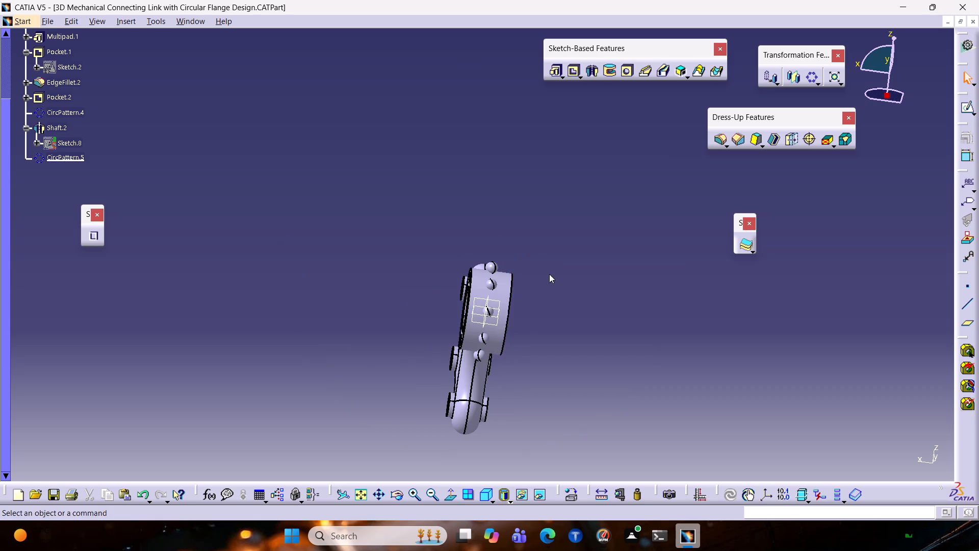
pyautogui.moveTo(549, 274); pyautogui.dragTo(230, 262, button='middle')
pyautogui.keyDown('ctrl'); pyautogui.moveTo(677, 332); pyautogui.dragTo(697, 308, button='middle'); pyautogui.keyUp('ctrl')
pyautogui.keyDown('ctrl'); pyautogui.moveTo(720, 325); pyautogui.dragTo(587, 303, button='middle'); pyautogui.keyUp('ctrl')
pyautogui.keyDown('ctrl'); pyautogui.moveTo(600, 272); pyautogui.dragTo(559, 340, button='middle'); pyautogui.keyUp('ctrl')
pyautogui.moveTo(633, 350); pyautogui.dragTo(309, 236, button='middle')
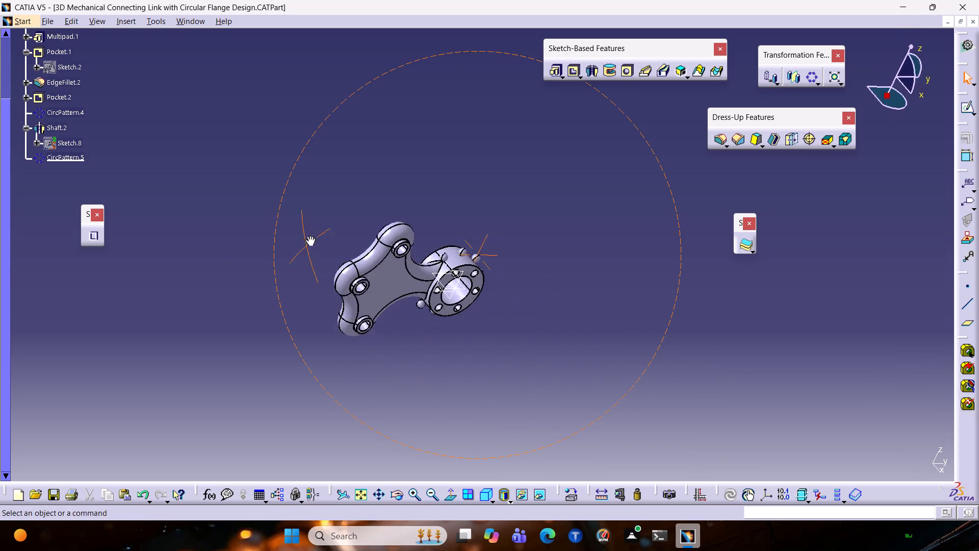
pyautogui.moveTo(309, 236); pyautogui.dragTo(710, 343, button='middle')
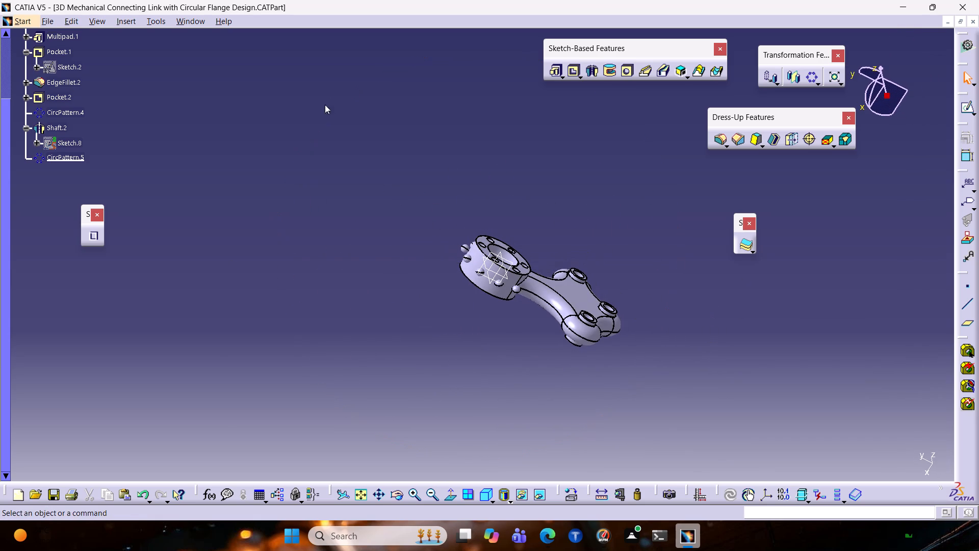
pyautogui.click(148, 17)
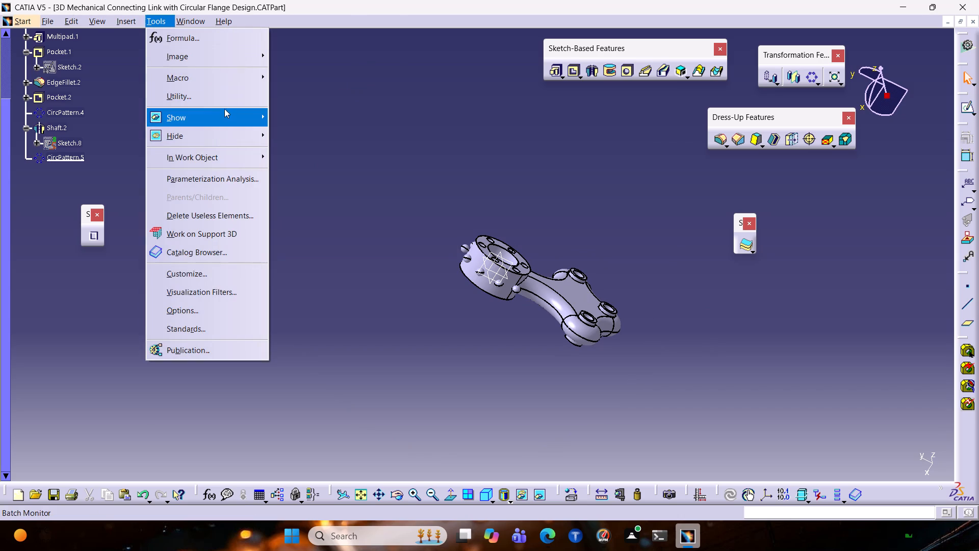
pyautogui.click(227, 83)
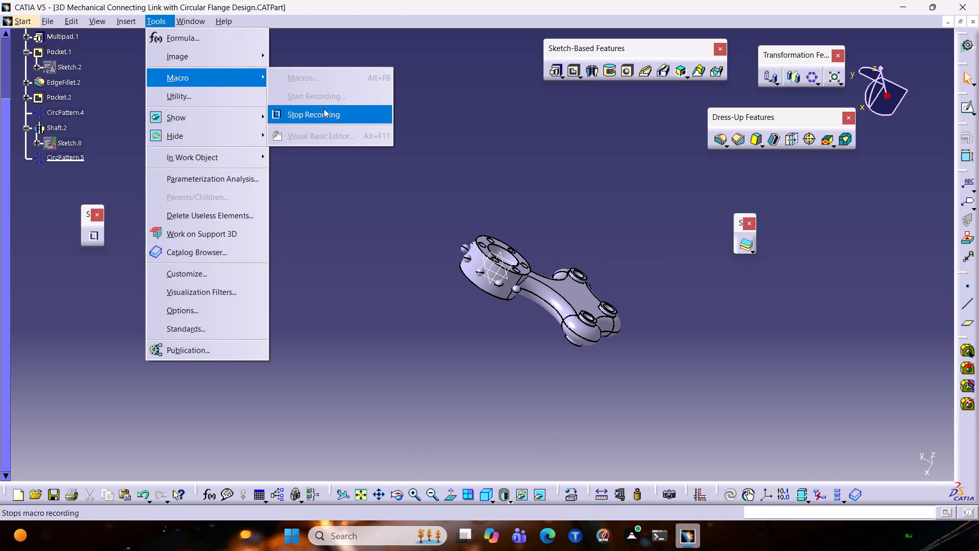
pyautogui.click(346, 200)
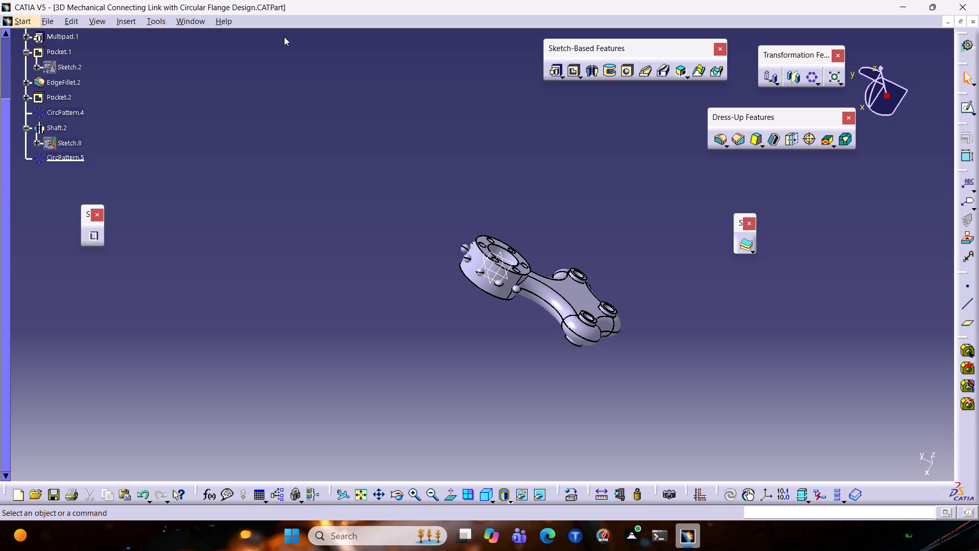
# Stop the macro recording of the modelling session.
pyautogui.click(157, 22)
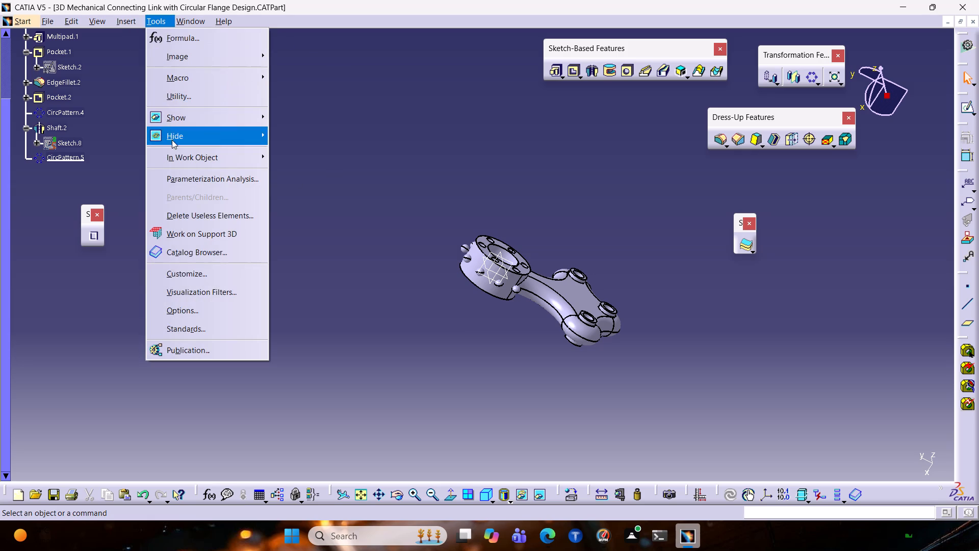
pyautogui.click(171, 78)
pyautogui.click(280, 115)
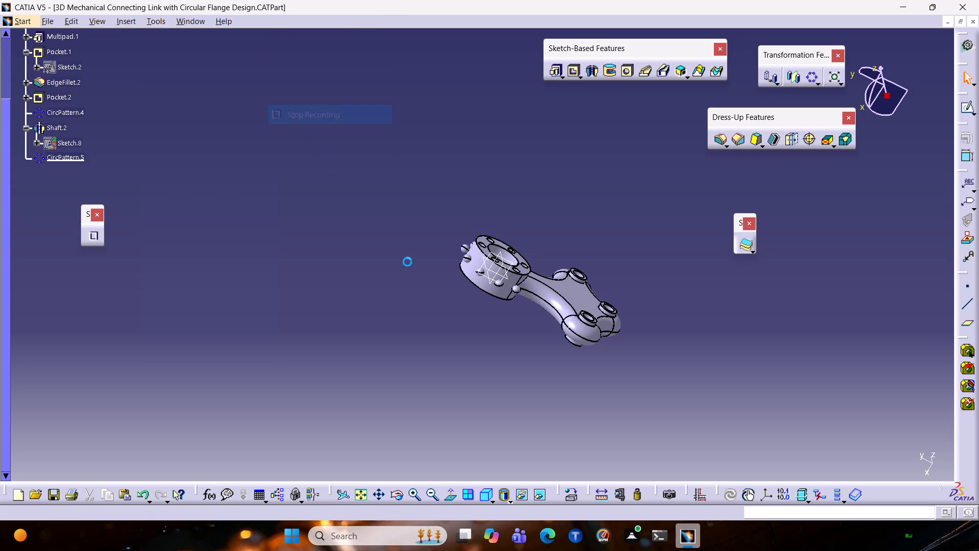